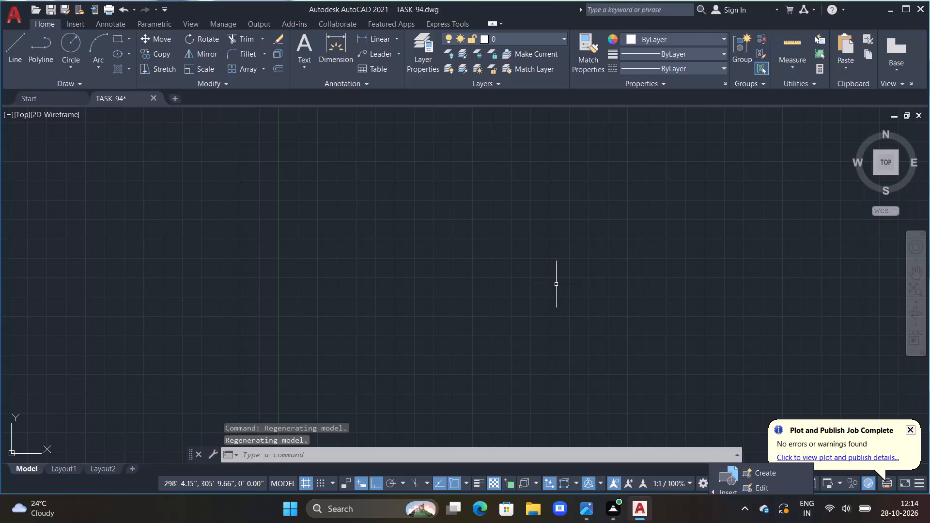
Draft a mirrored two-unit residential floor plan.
Draw a line in the empty model space, placing its first point to the right of the green Y axis.
type("L")
key("space")
left_click(426, 227)
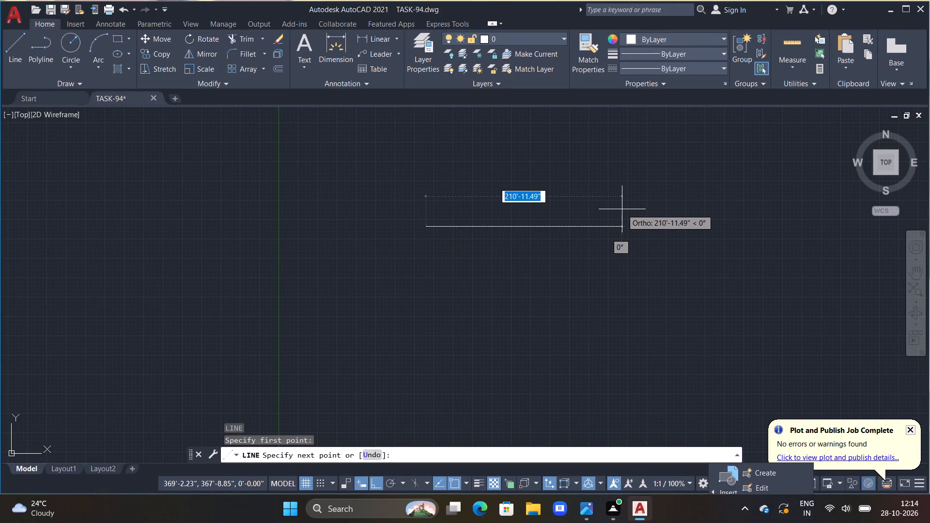
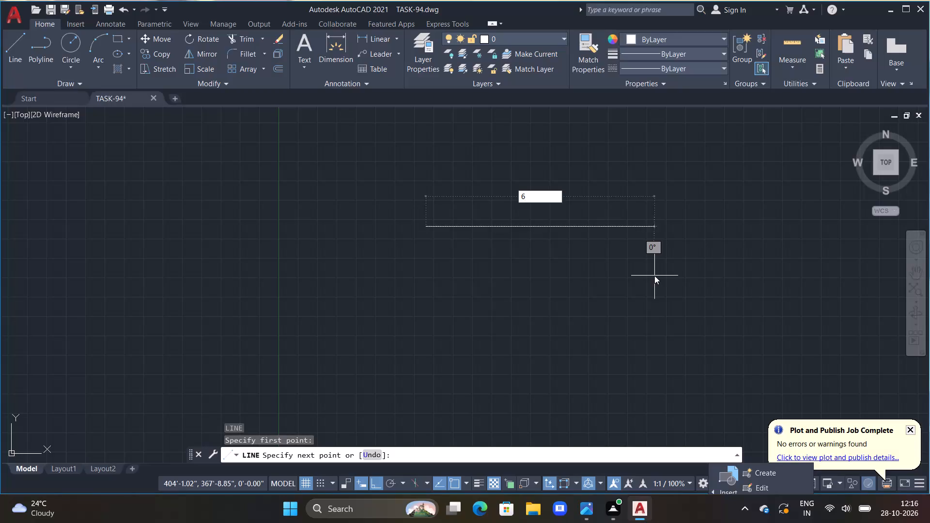
Draw a closed rectangular outline from lines, 60' wide and 35' high, ending at the first point.
key("Return")
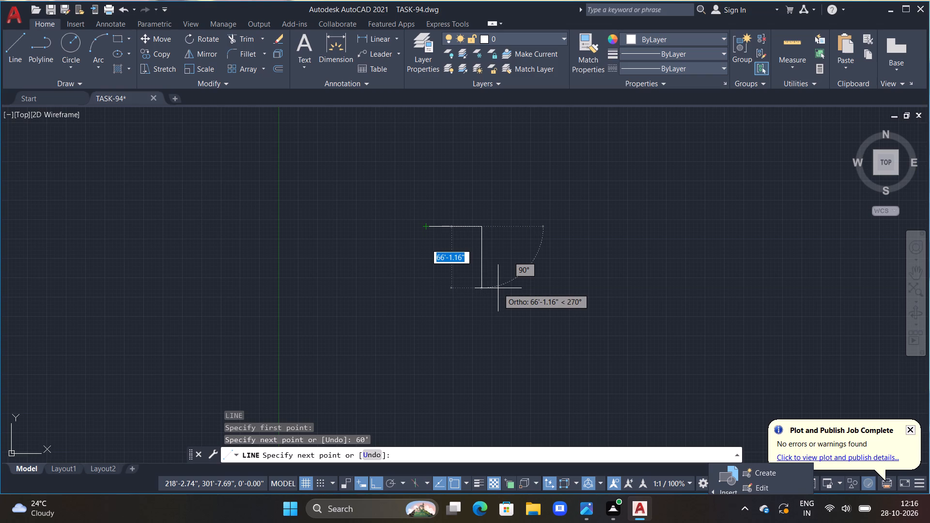
type("35'")
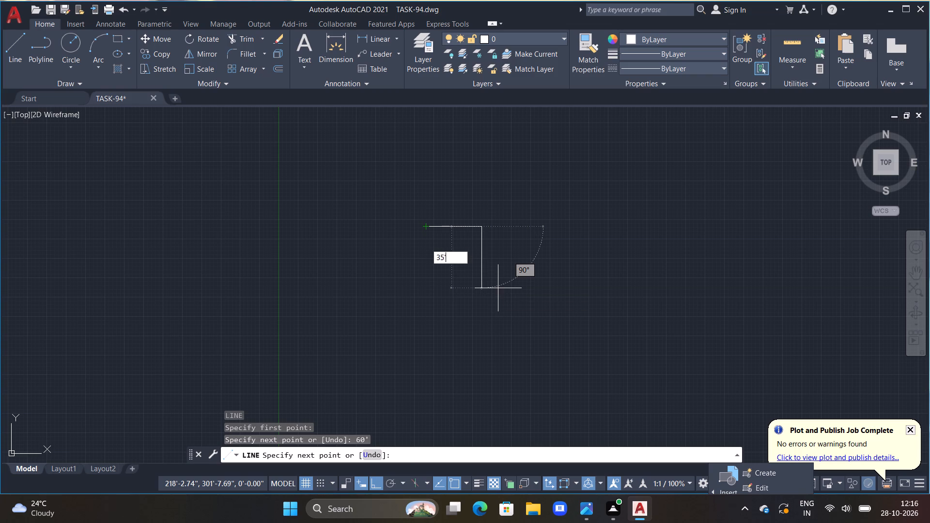
key("Return")
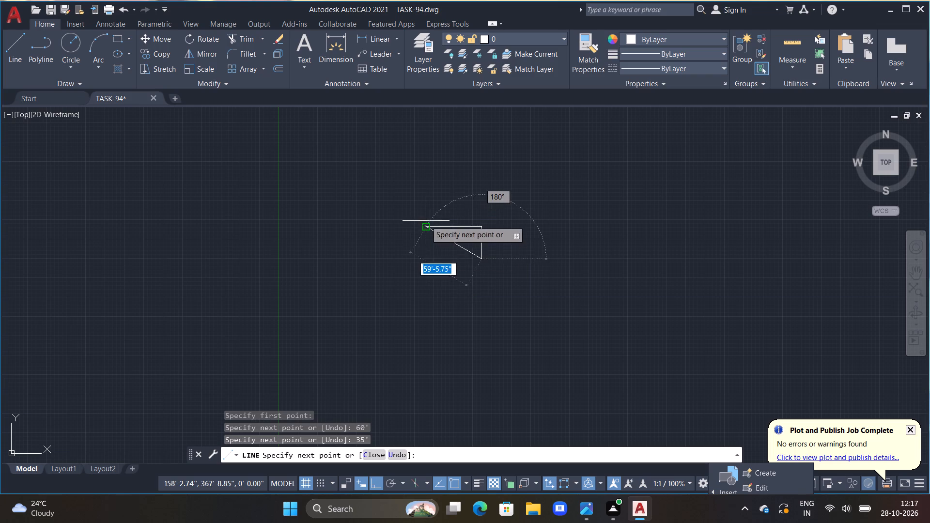
left_click(425, 260)
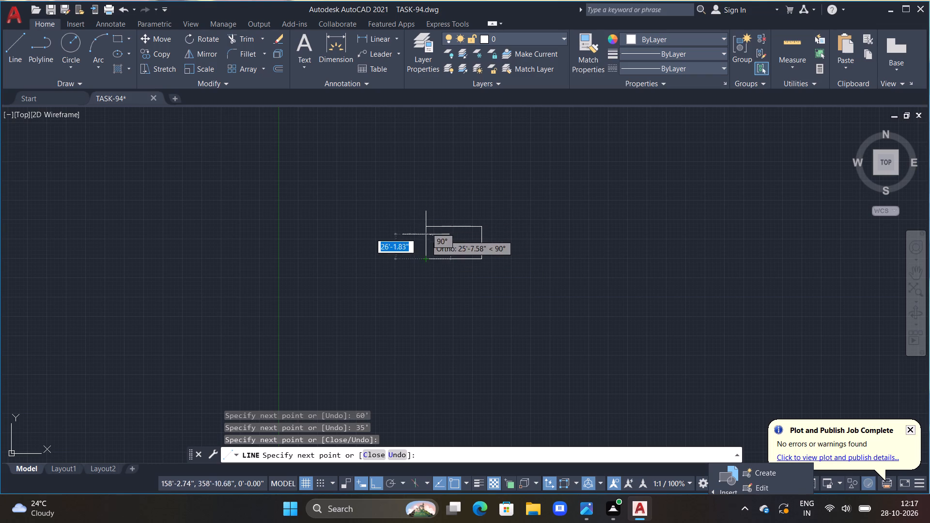
left_click(426, 226)
key("Escape")
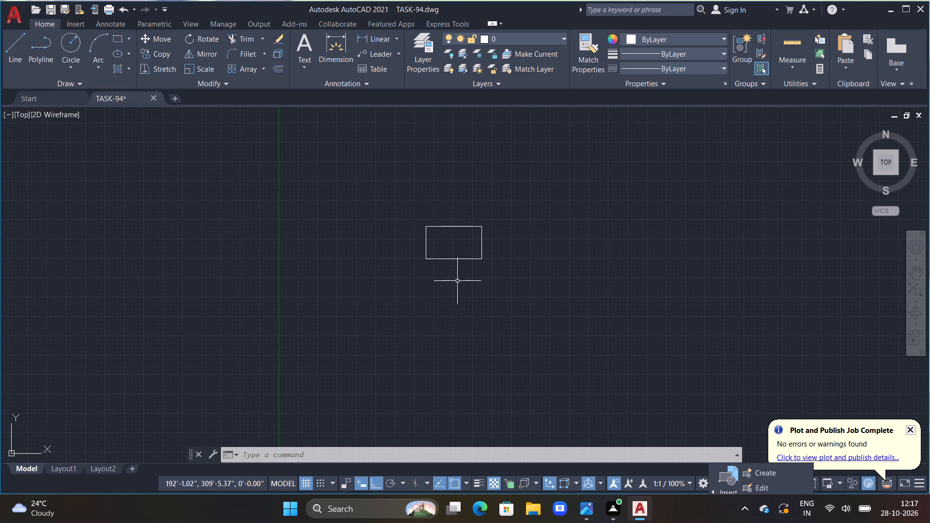
Offset all four sides of the rectangle inward by 9" for the outer wall thickness.
scroll(451, 249, "up", 2)
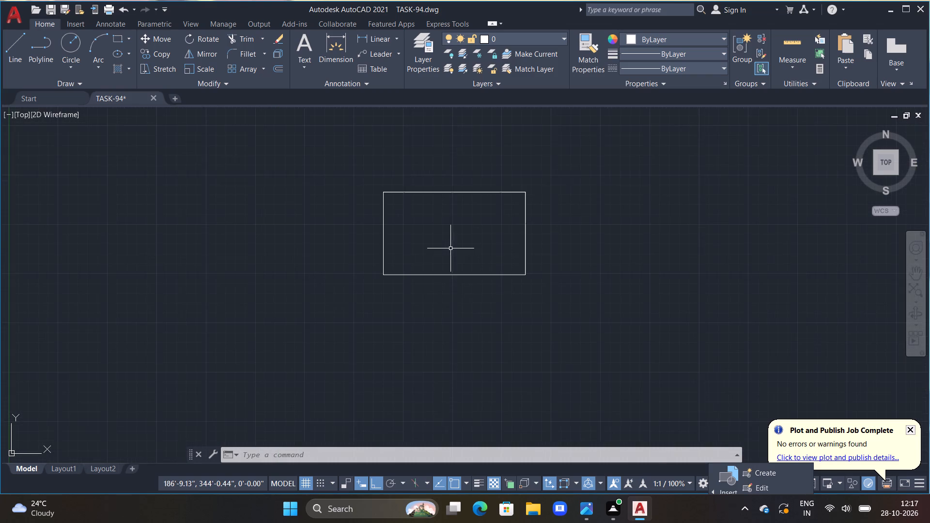
scroll(450, 248, "up", 1)
middle_click_drag(452, 256, 428, 374)
scroll(423, 358, "up", 1)
middle_click_drag(429, 339, 457, 295)
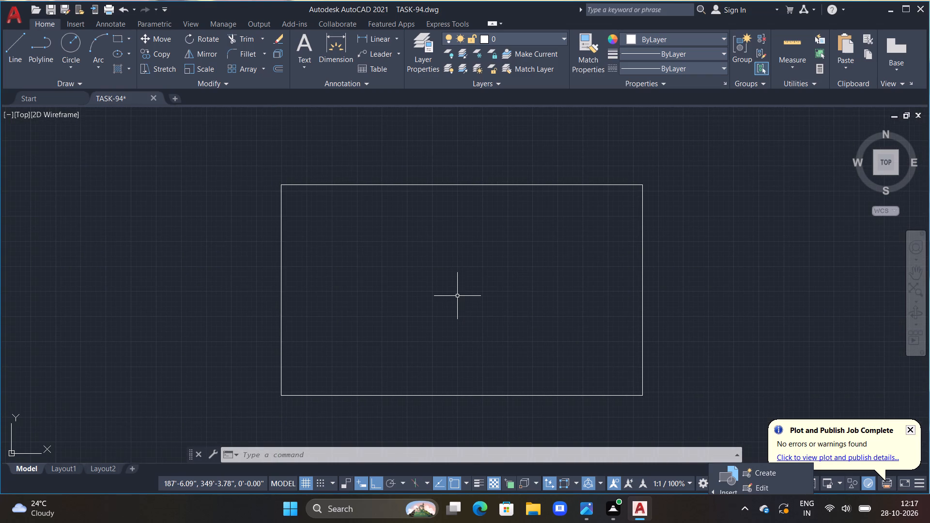
key("p")
key("BackSpace")
type("OFF 9\"")
key("Return")
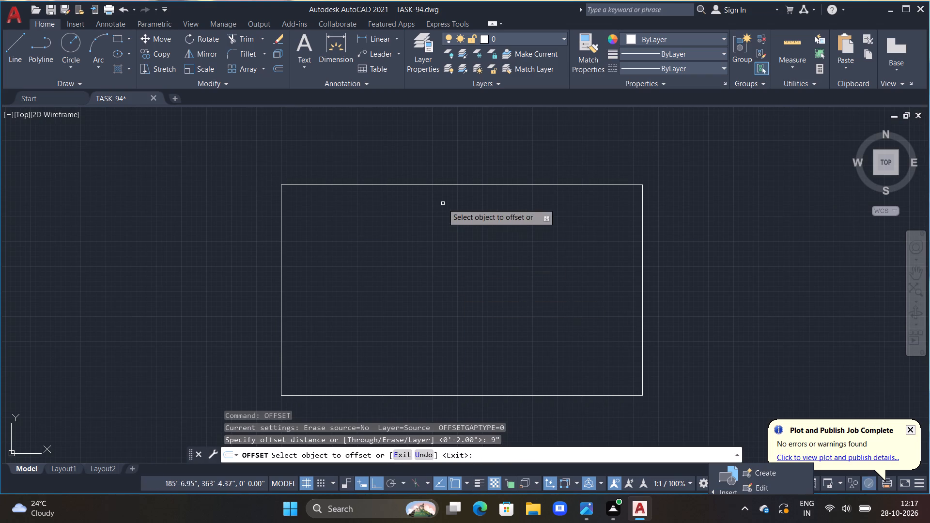
left_click(435, 184)
left_click(441, 248)
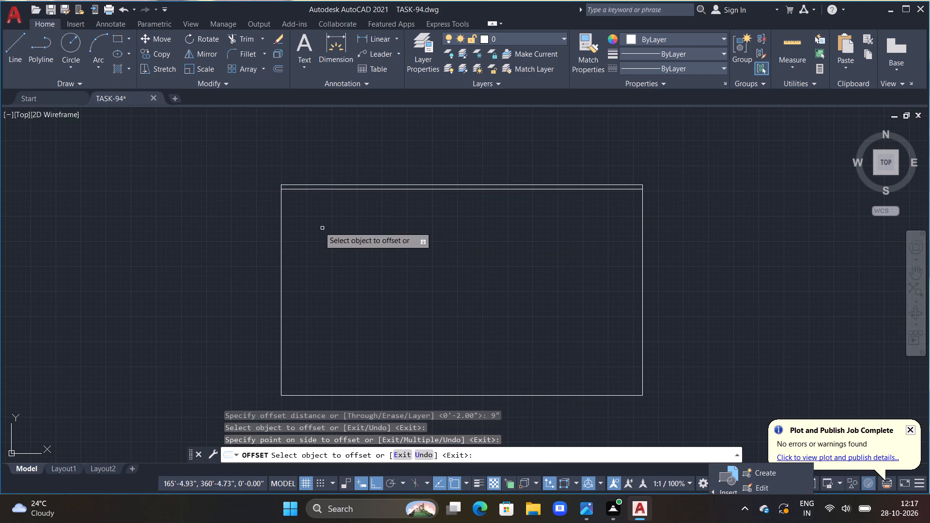
left_click(281, 286)
left_click_drag(331, 313, 346, 330)
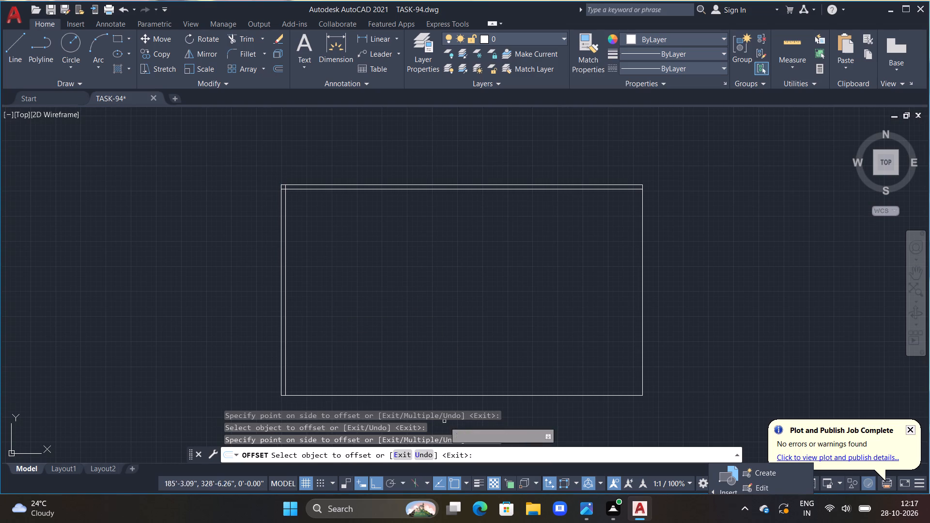
left_click_drag(449, 395, 443, 362)
left_click_drag(443, 356, 450, 353)
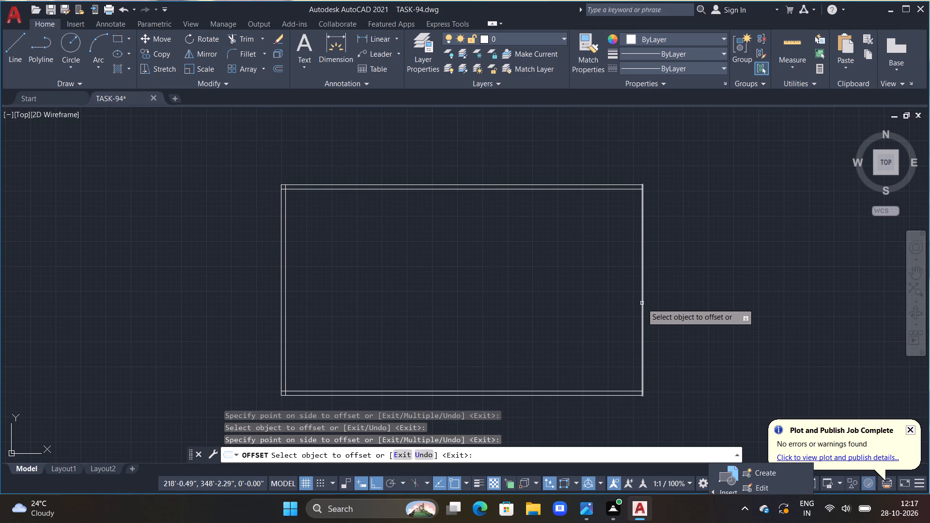
left_click_drag(643, 305, 634, 307)
left_click(577, 311)
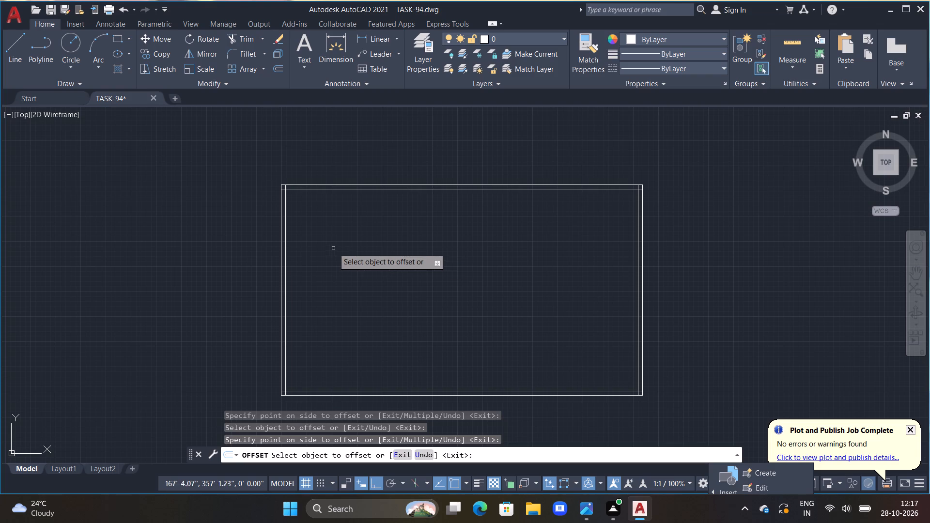
key("Escape")
key("Escape")
Trim the overlapping inner wall lines at the lower-left and upper-left corners of the outline.
type("TR")
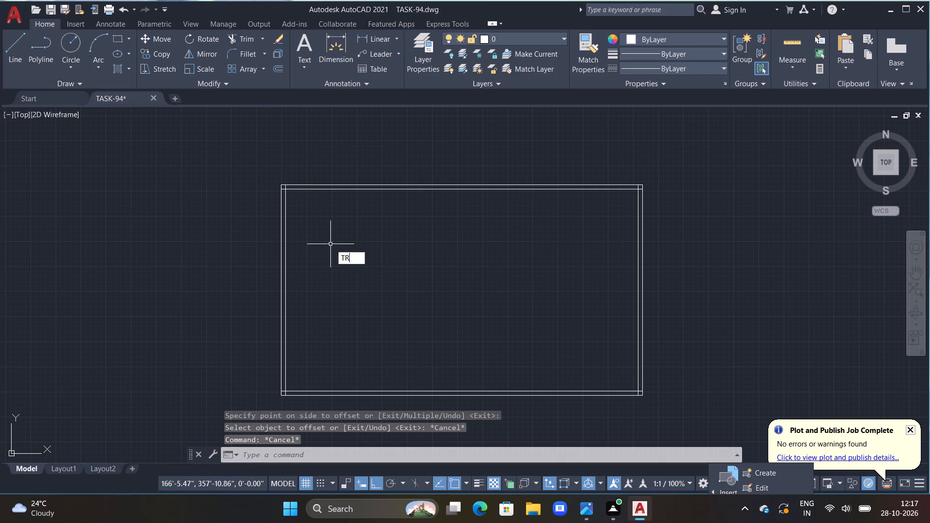
key("space")
scroll(281, 396, "up", 3)
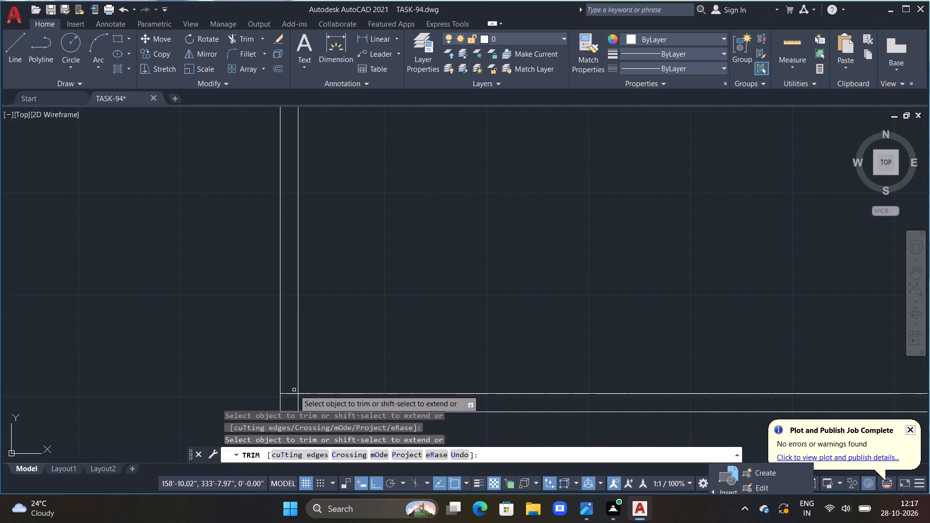
left_click(292, 392)
left_click(297, 401)
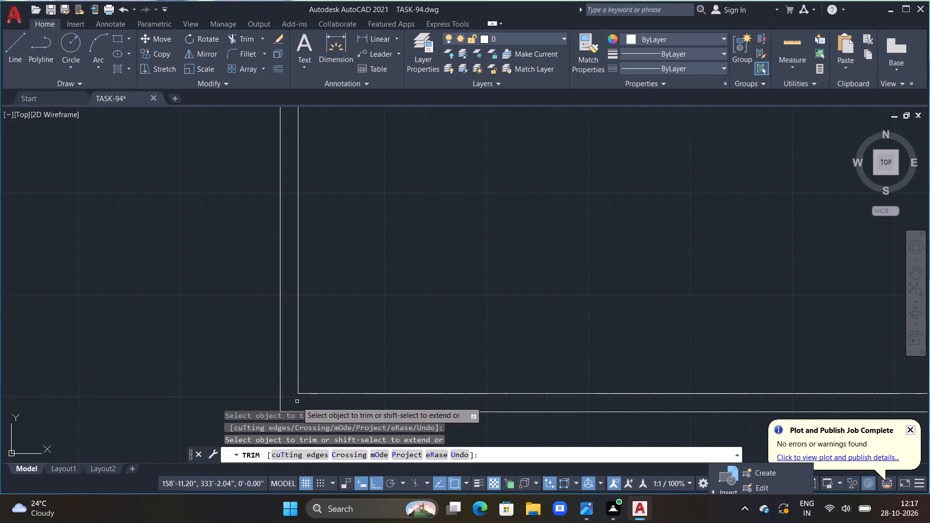
scroll(293, 310, "down", 3)
middle_click_drag(319, 199, 324, 329)
scroll(290, 275, "up", 3)
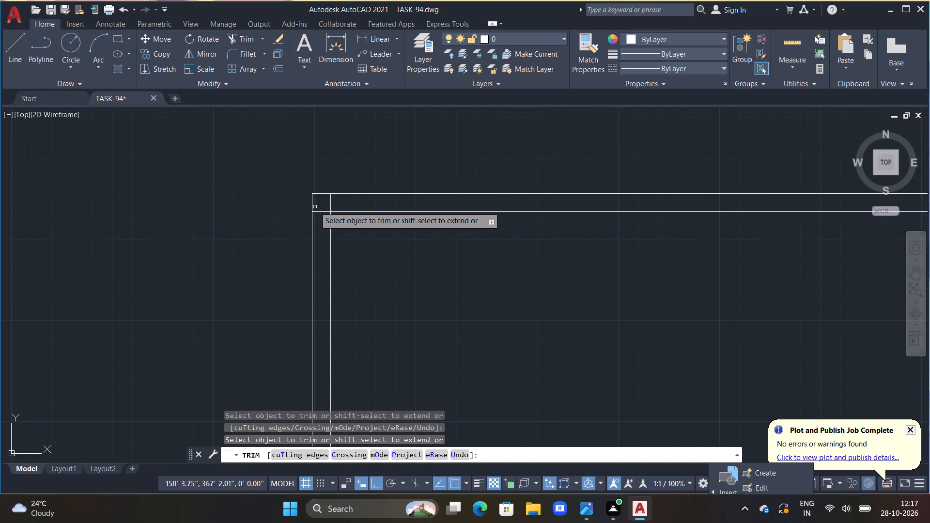
left_click(318, 212)
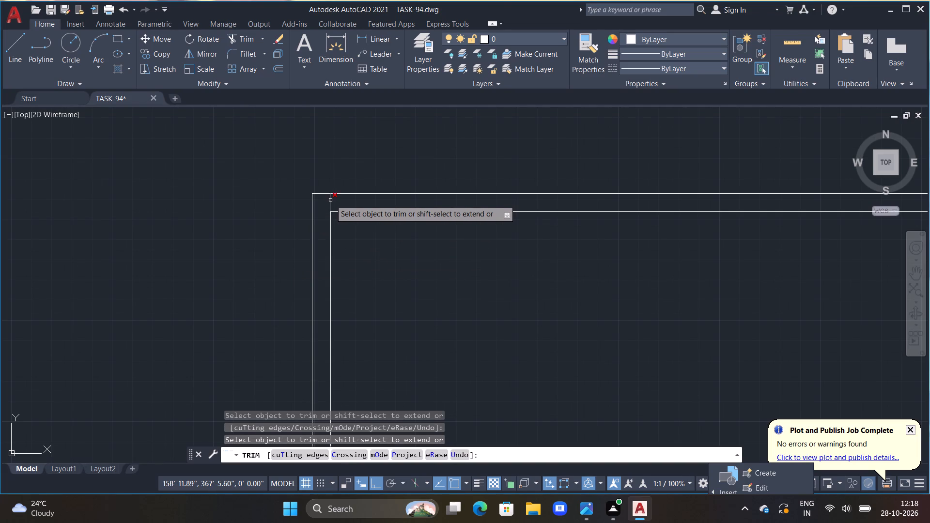
left_click(330, 200)
scroll(364, 272, "down", 1)
key("Escape")
key("Escape")
key("Escape")
scroll(448, 329, "down", 2)
key("Escape")
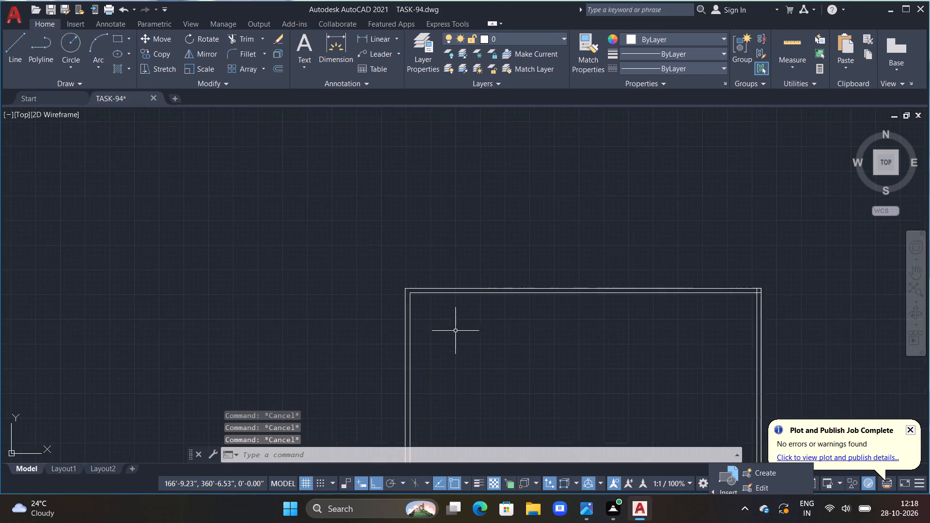
Offset the left wall's inner line 13'6" into the room, and offset that new line 6" further right to form a partition wall.
middle_click_drag(450, 327, 329, 185)
key("Escape")
middle_click_drag(347, 202, 362, 233)
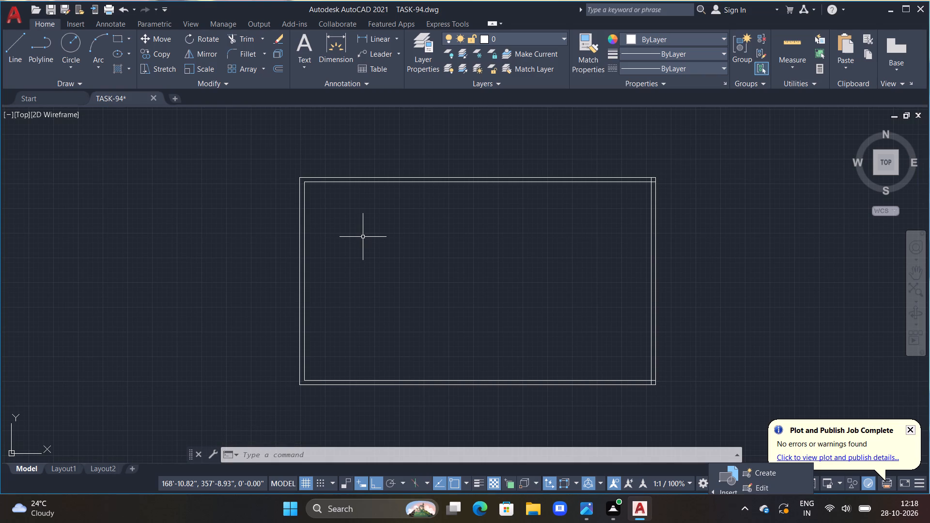
key("o")
type("FF")
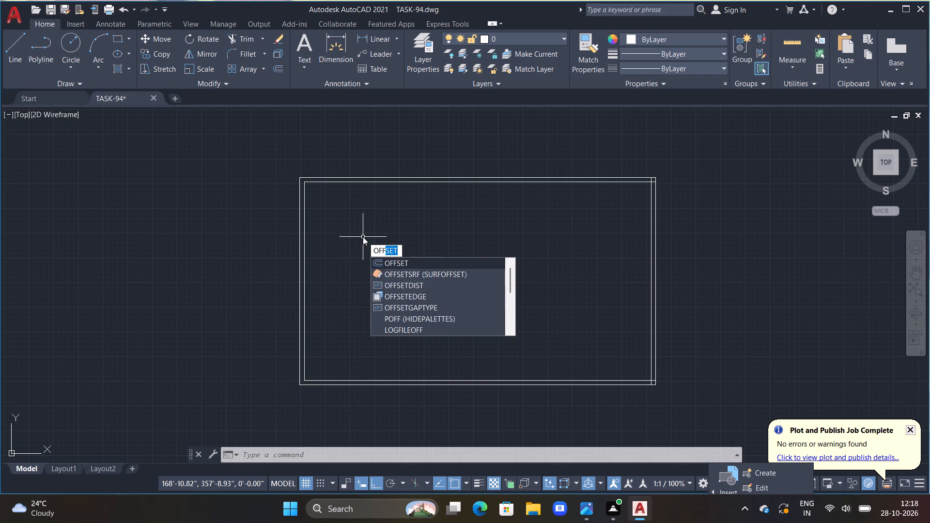
key("space")
type("13'6\"")
key("Return")
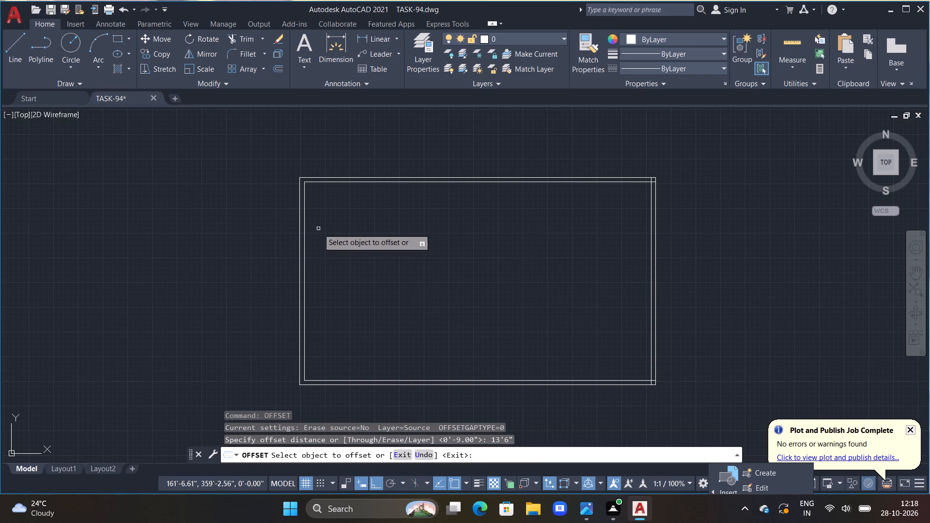
left_click(305, 241)
left_click(385, 286)
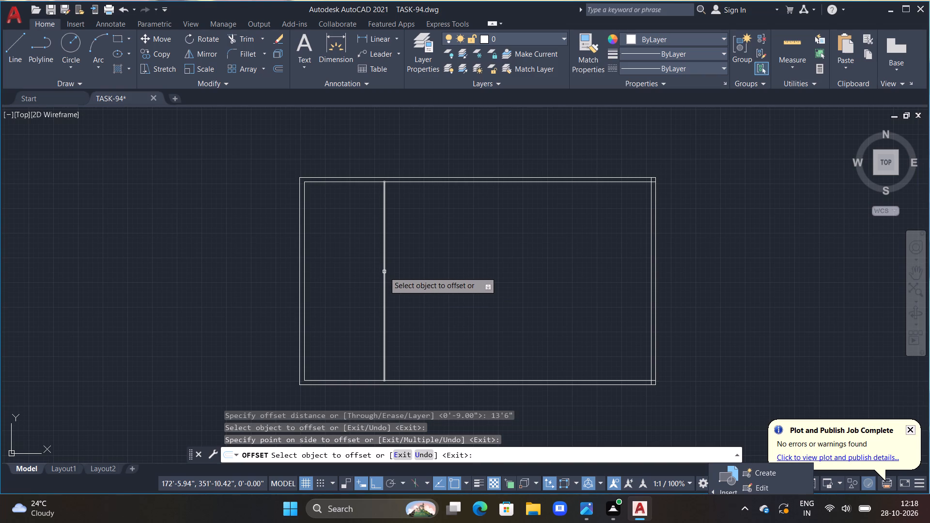
left_click(384, 272)
type("6\"")
key("Return")
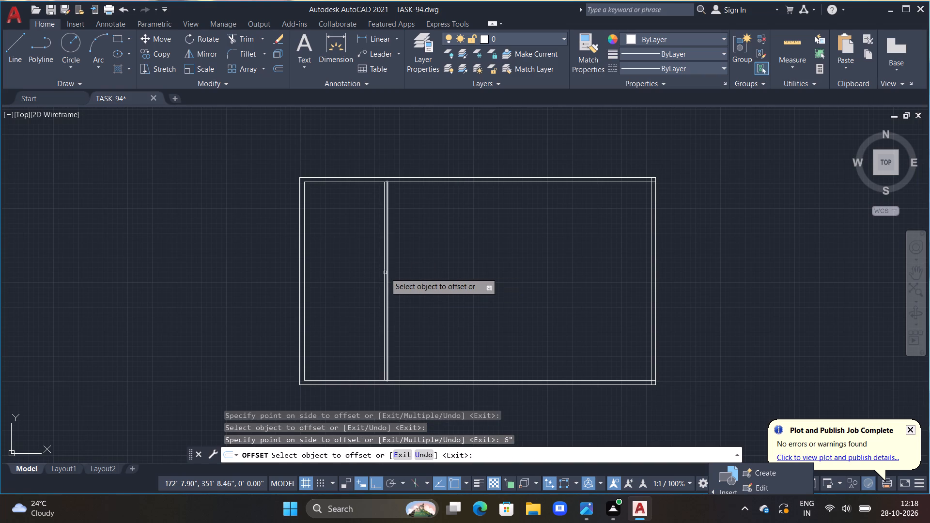
Create a second partition by offsetting the first partition's right line 5' to the right, and the resulting line another 6".
left_click_drag(387, 274, 392, 274)
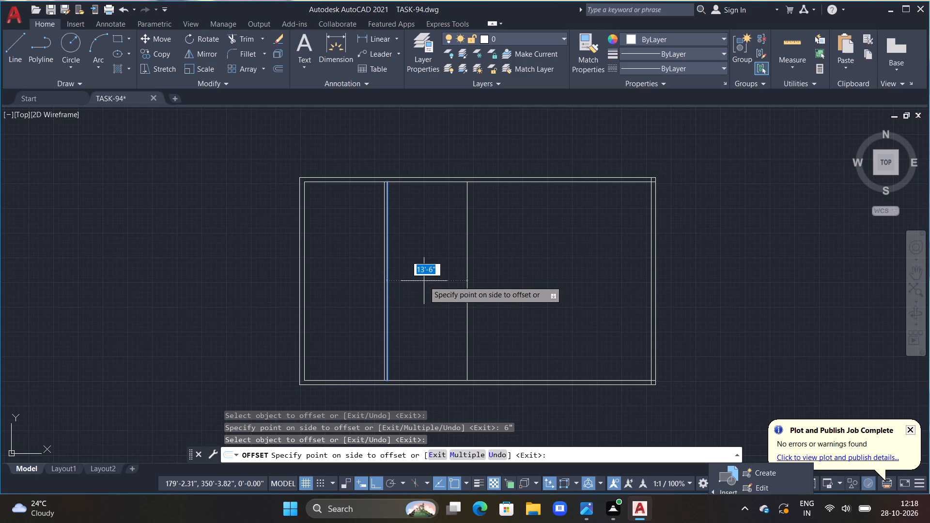
type("5'")
key("Return")
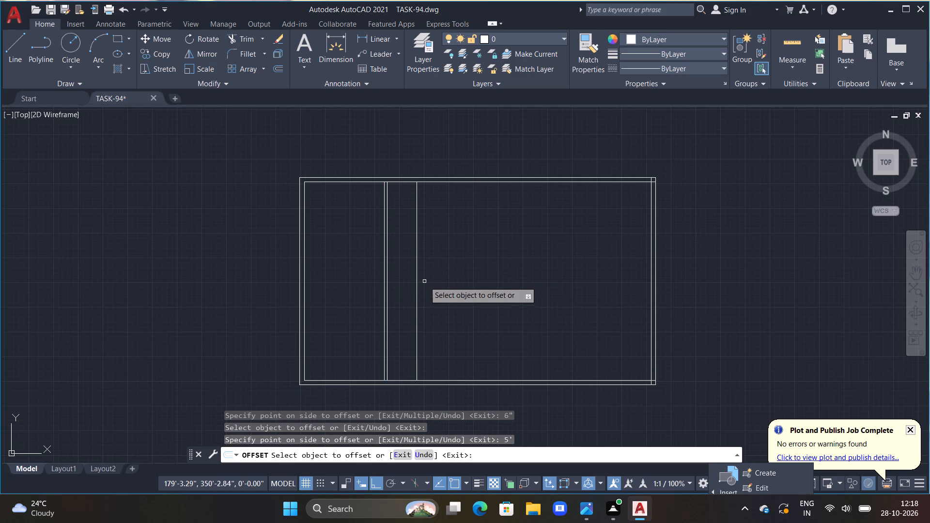
left_click(418, 266)
type("6\"")
key("Return")
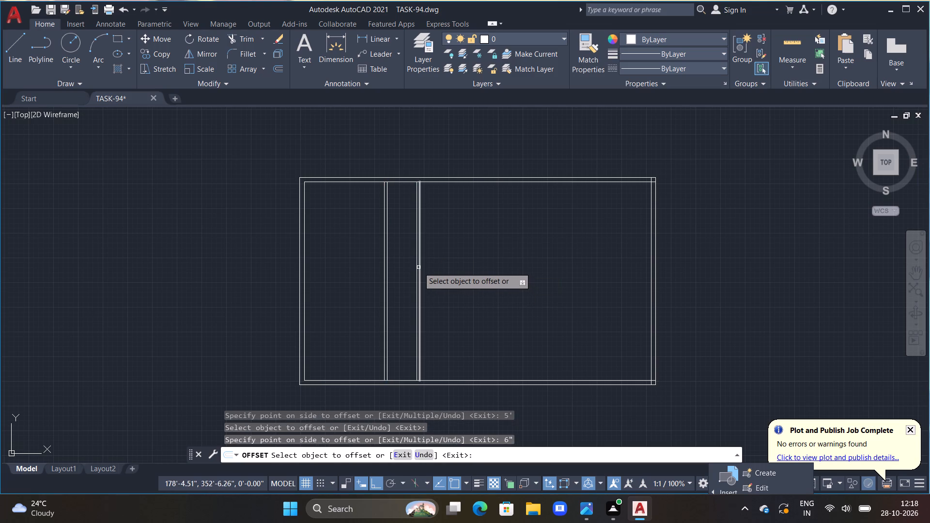
Create a third partition by offsetting the second partition's right line 8'1" to the right, and the resulting line another 6".
left_click_drag(419, 268, 430, 268)
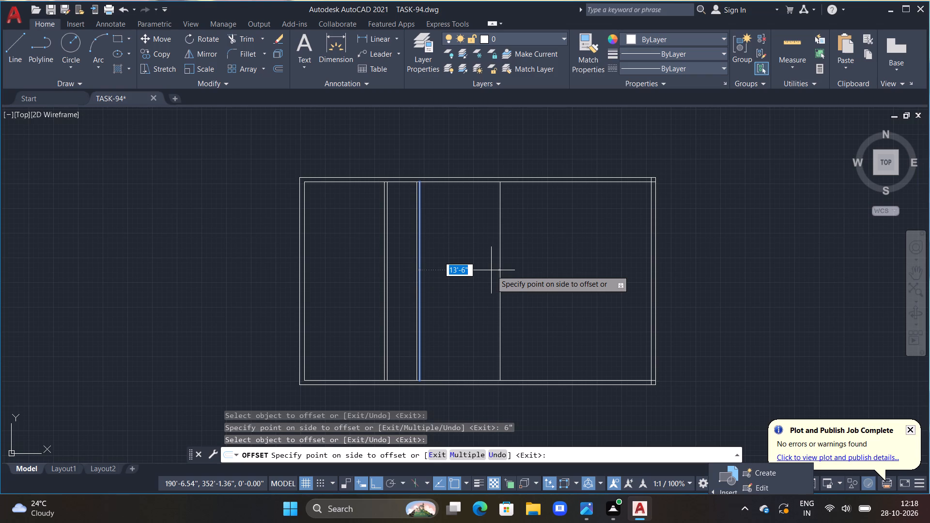
type("8'")
type("1\"")
key("Return")
left_click(468, 250)
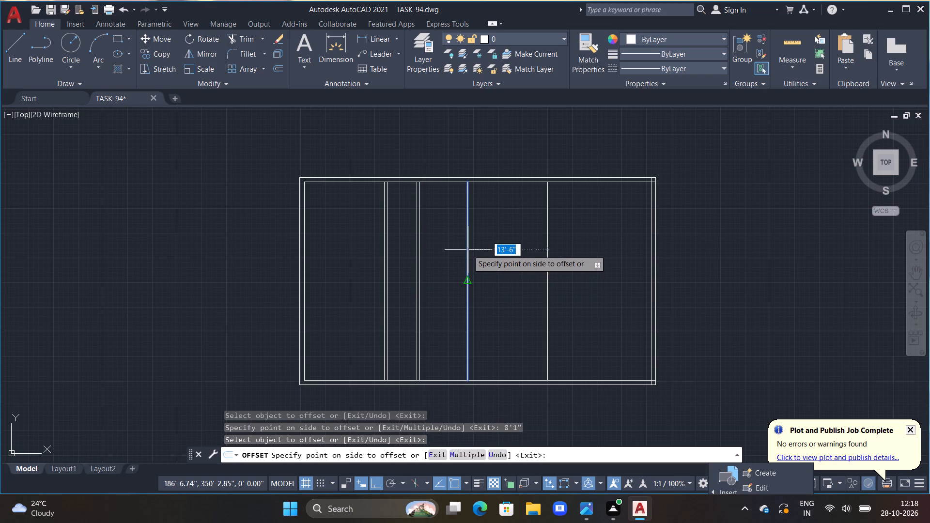
key("6")
key("shift+quotedbl")
key("Return")
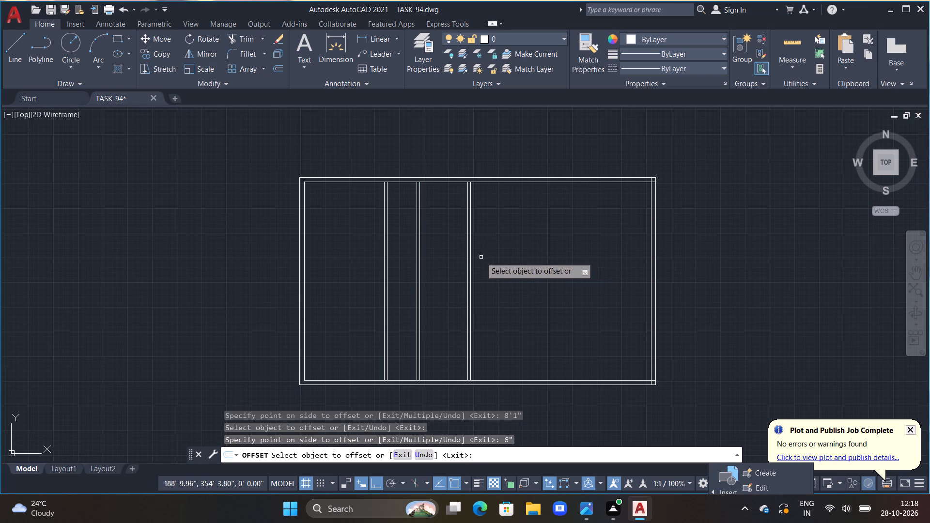
Create a fourth partition by offsetting the third partition's right line 7'3" to the right, and the resulting line another 6".
middle_click_drag(459, 253, 413, 250)
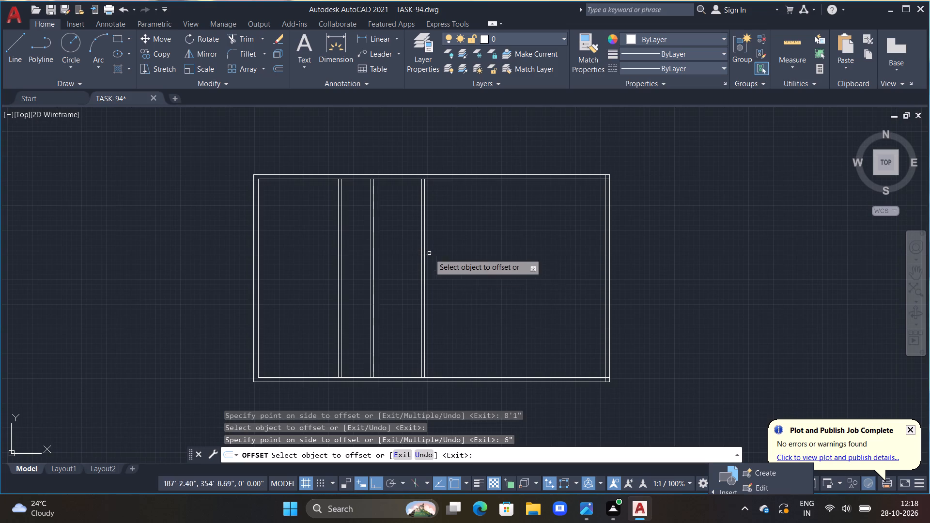
middle_click_drag(456, 268, 415, 254)
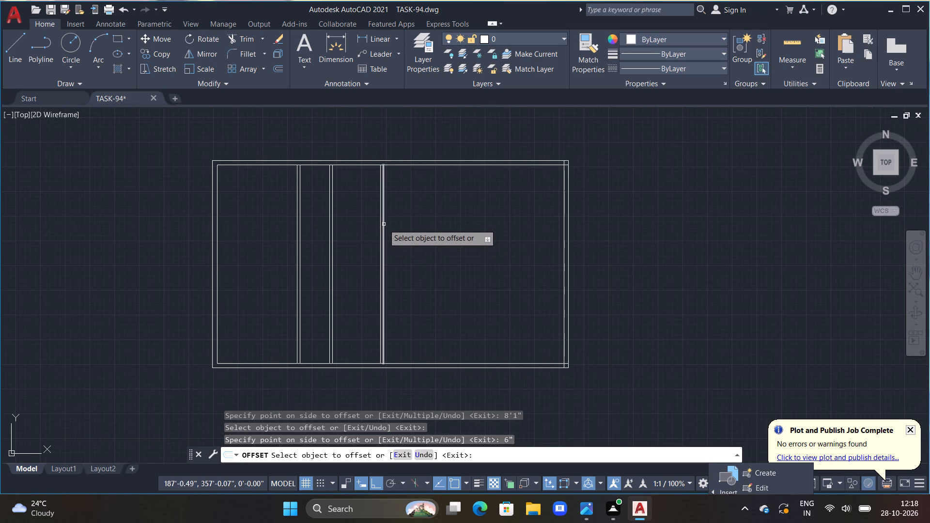
left_click_drag(384, 224, 398, 228)
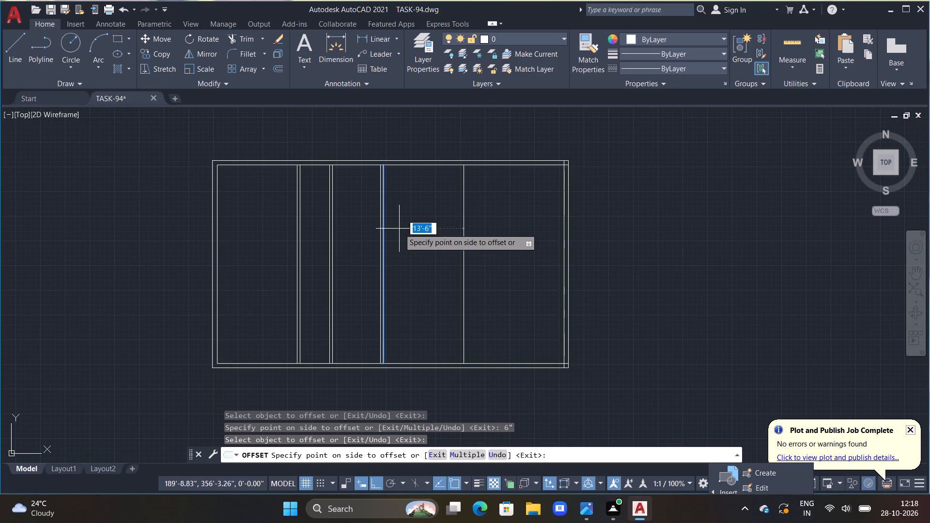
type("7'3\"")
key("Return")
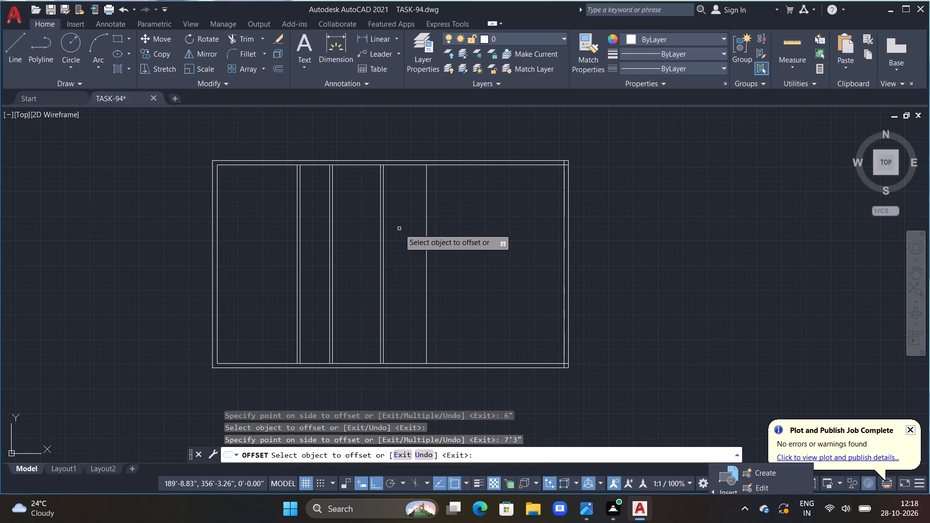
left_click(428, 236)
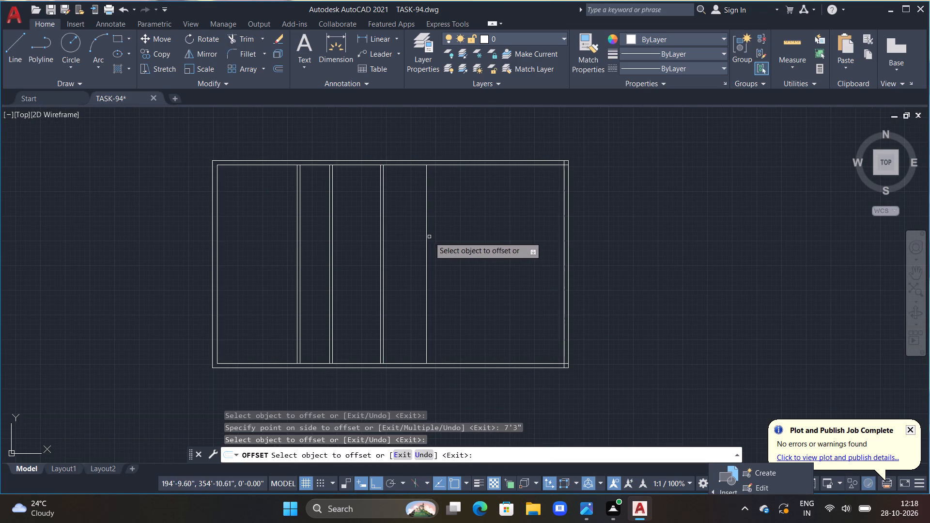
left_click(428, 236)
type("6\"")
key("Return")
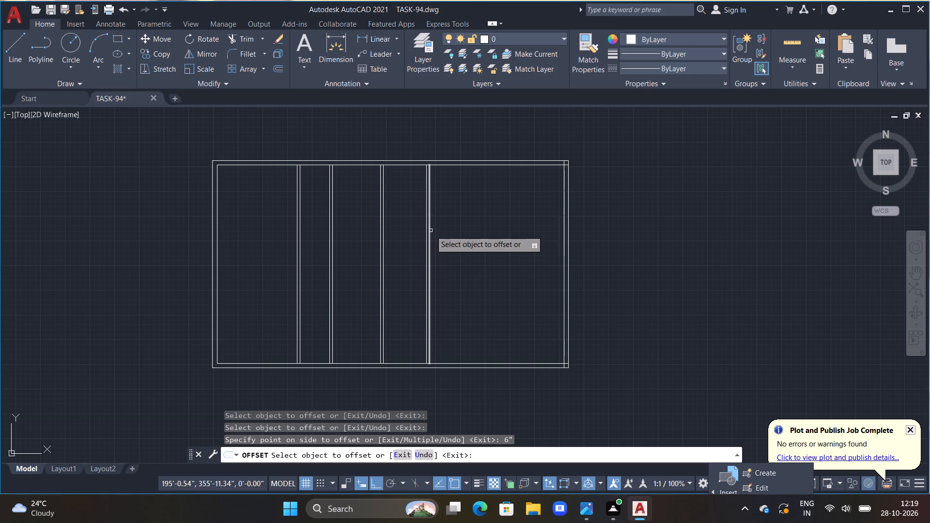
Create a fifth partition by offsetting the fourth partition's right line 8'1" to the right, and the resulting line another 6".
left_click_drag(431, 231, 443, 233)
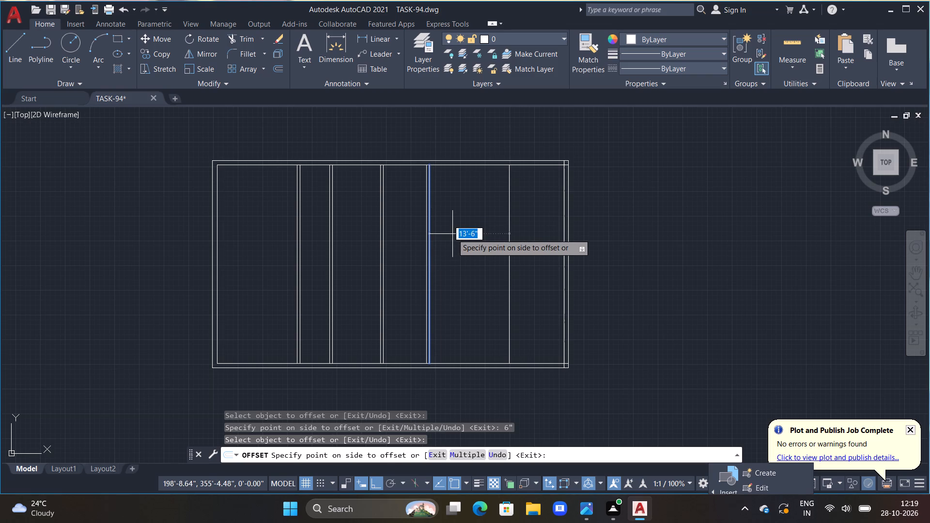
type("8'1")
key("shift+quotedbl")
key("Return")
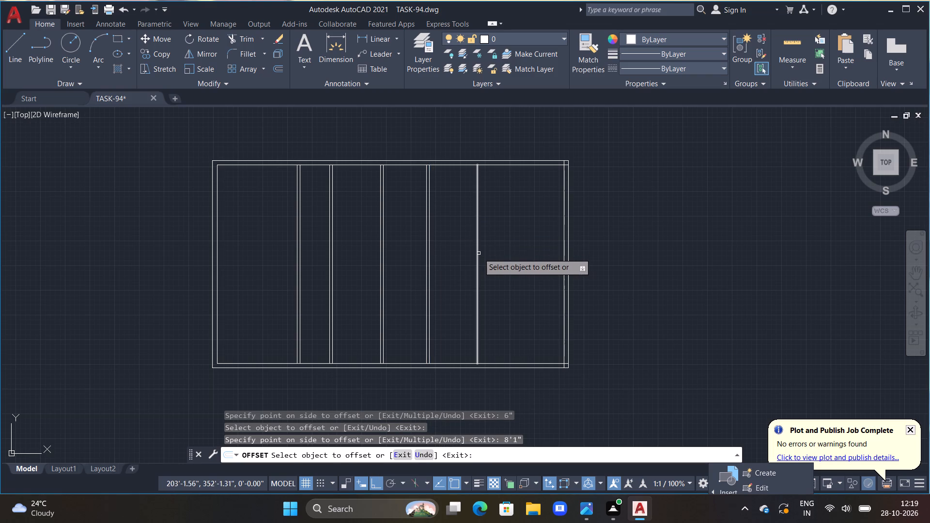
left_click(479, 253)
type("6\"")
key("Return")
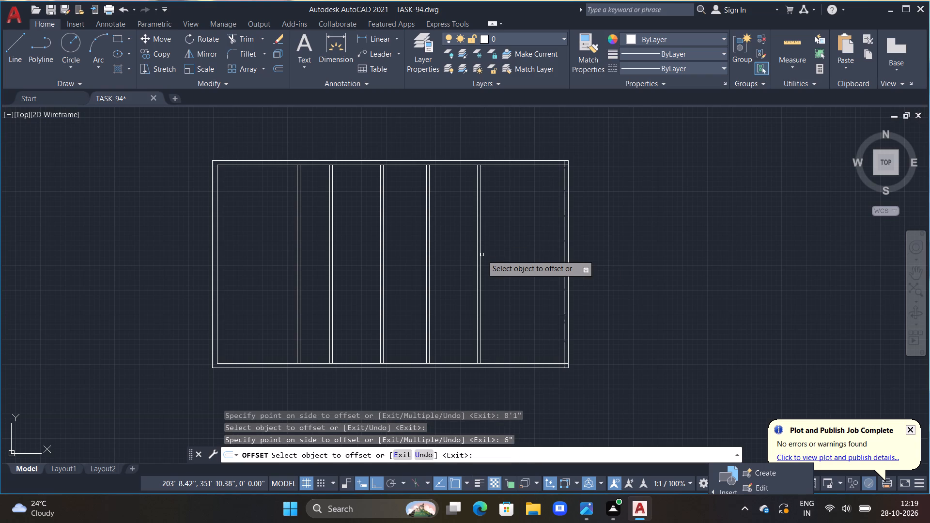
Create a sixth partition by offsetting the fifth partition's right line 5' to the right, and the resulting line another 6".
left_click_drag(480, 254, 491, 260)
type("5'")
key("Return")
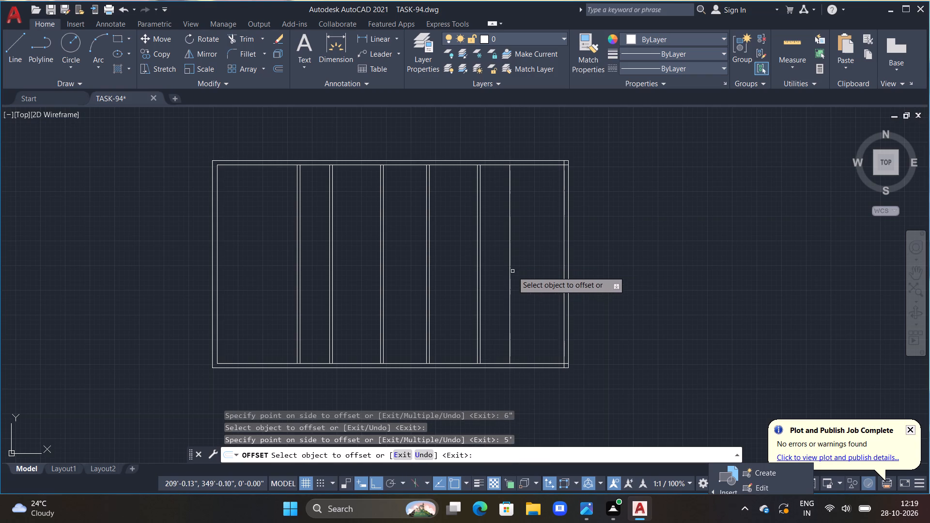
left_click_drag(510, 270, 515, 275)
type("6\"")
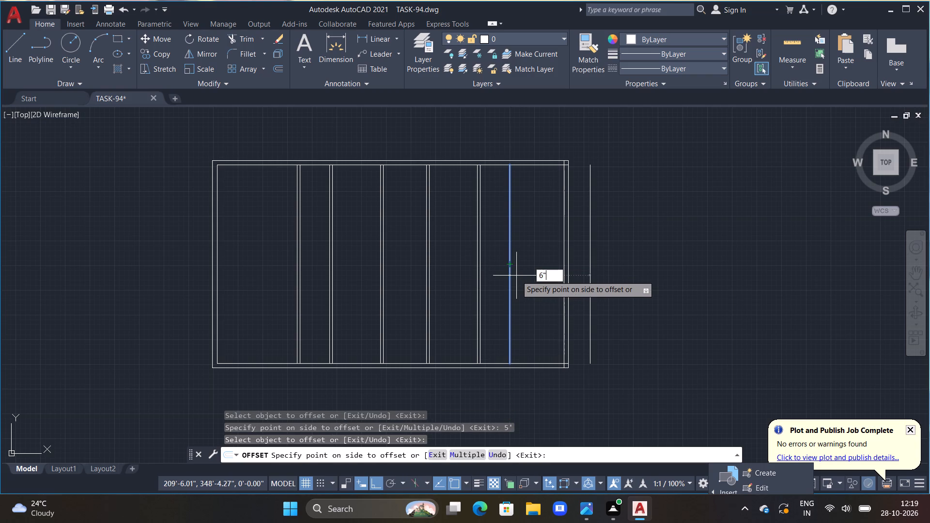
key("Return")
Create a new right outer wall by offsetting the sixth partition's right line 13'6" to the right, and that line another 9".
left_click_drag(512, 273, 514, 273)
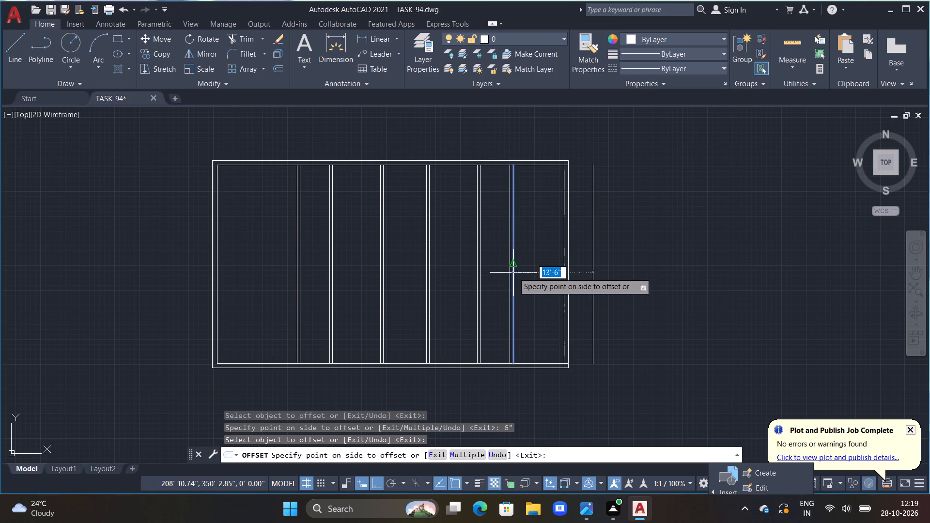
left_click_drag(514, 273, 518, 274)
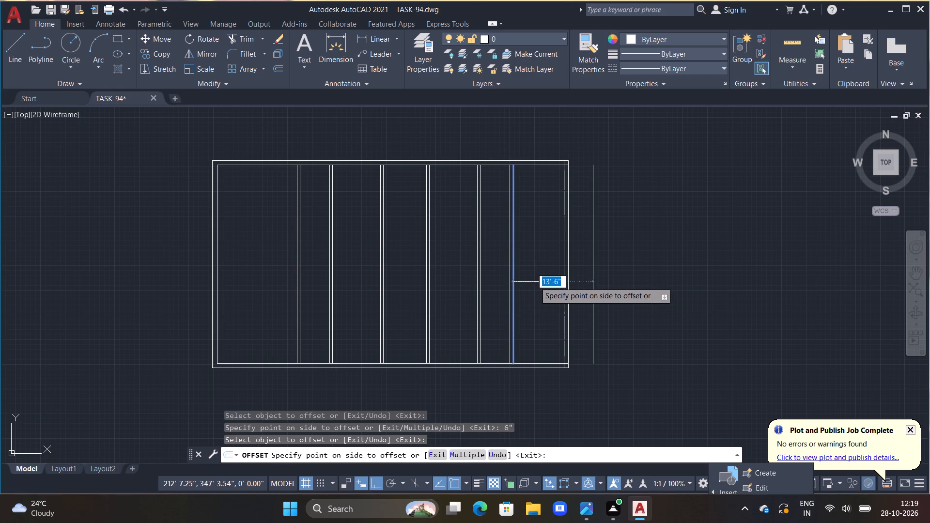
left_click(535, 282)
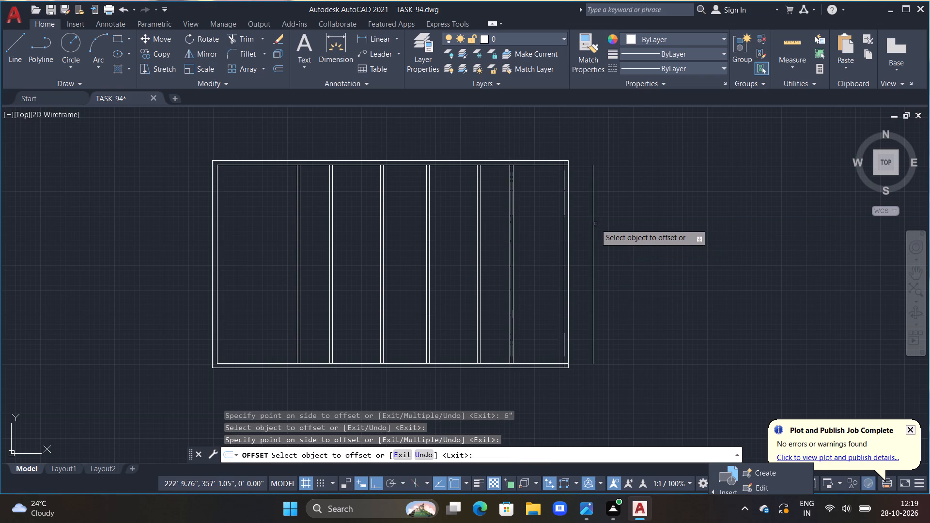
left_click_drag(593, 222, 608, 231)
type("9\"")
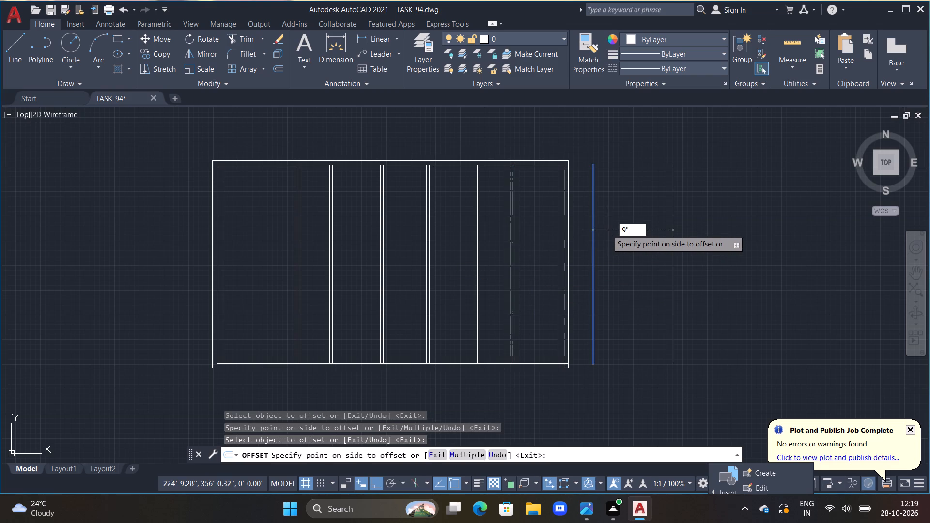
key("Return")
key("Escape")
key("Escape")
key("Escape")
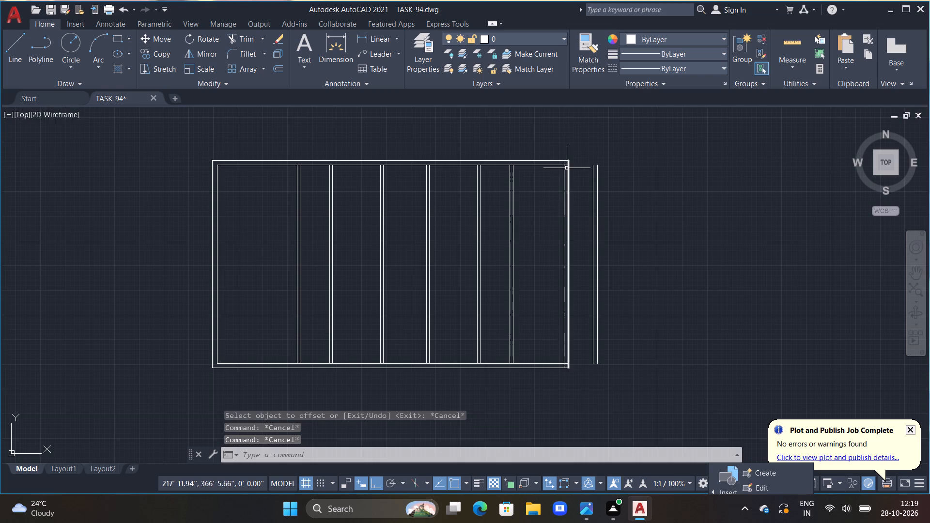
Delete the two lines of the original right outer wall between the sixth partition and the new right wall.
scroll(567, 170, "up", 1)
scroll(583, 220, "down", 1)
middle_click_drag(582, 214, 550, 160)
scroll(548, 161, "up", 1)
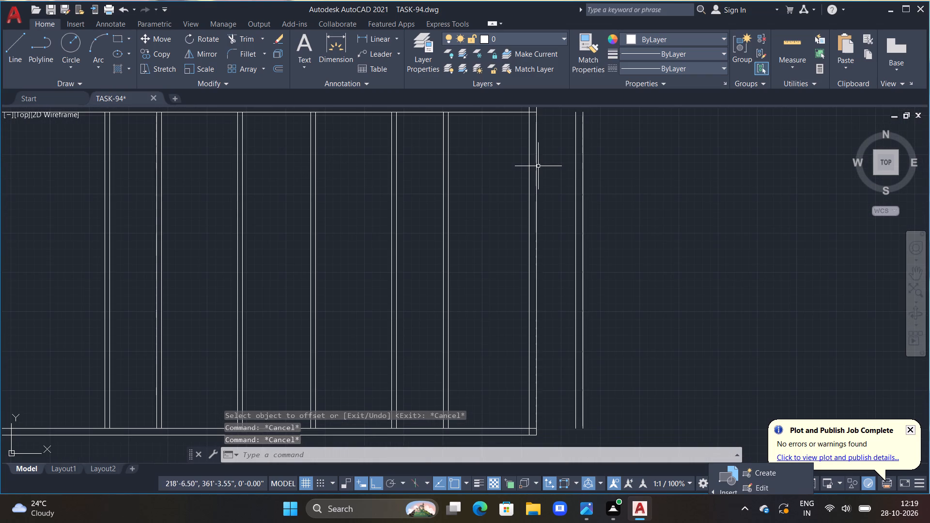
left_click(537, 166)
left_click(527, 166)
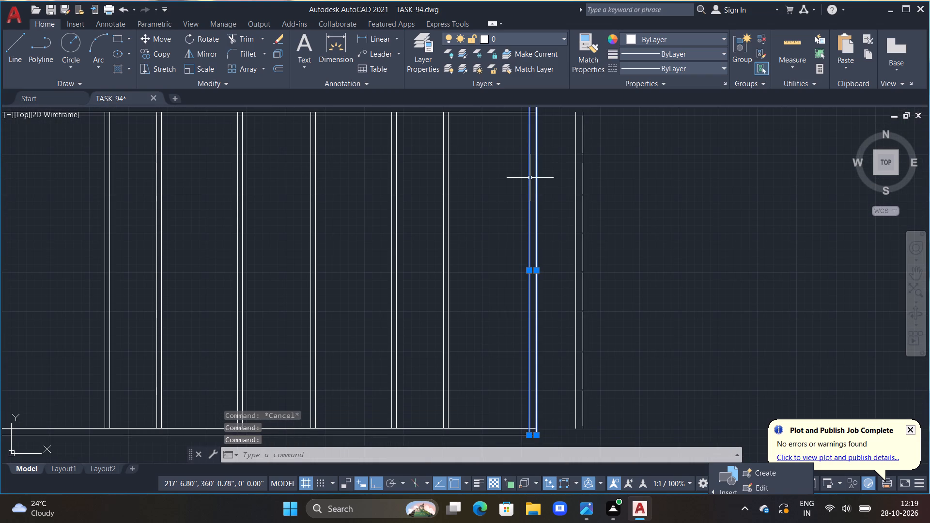
key("Delete")
Extend the inner lines of the top and bottom walls to the new right wall's inner line.
scroll(530, 178, "down", 2)
middle_click_drag(529, 177, 511, 241)
scroll(503, 209, "up", 3)
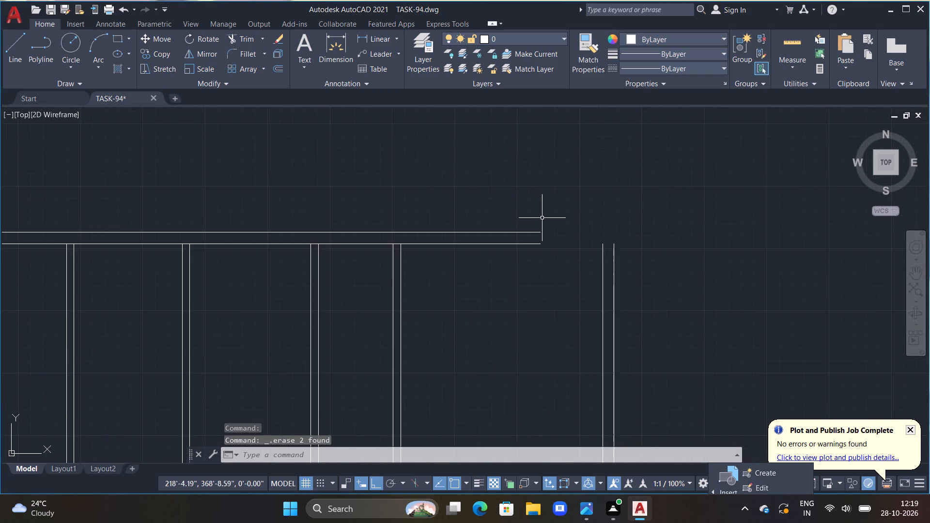
middle_click_drag(542, 216, 413, 193)
scroll(413, 193, "up", 1)
key("e")
key("x")
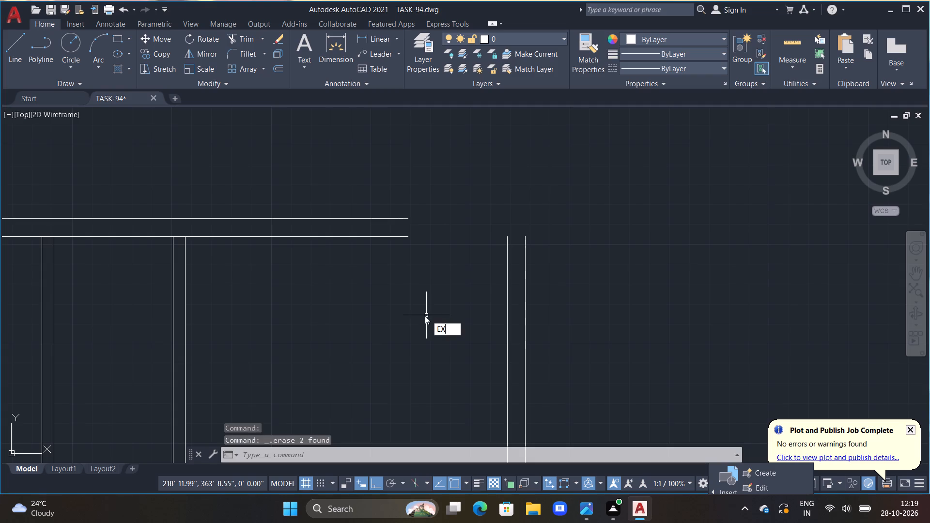
key("space")
left_click(403, 238)
scroll(411, 267, "down", 3)
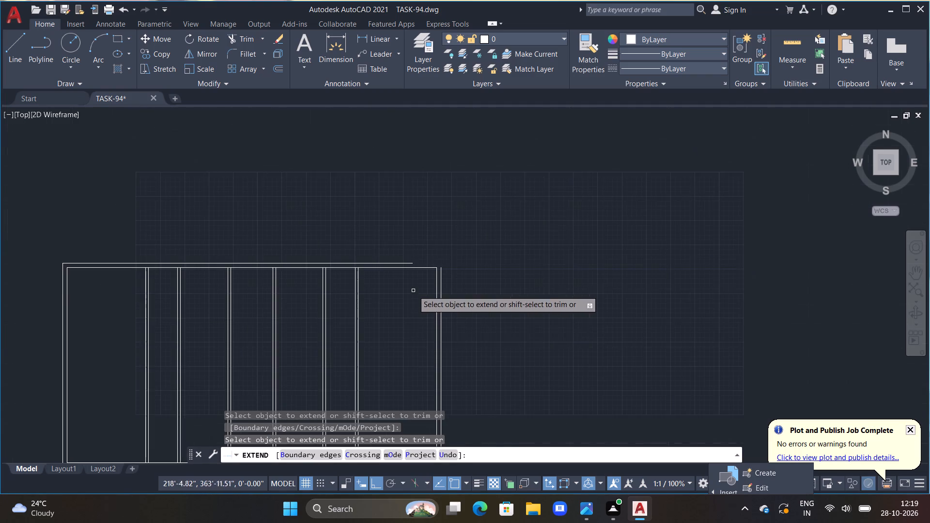
middle_click_drag(410, 328, 405, 121)
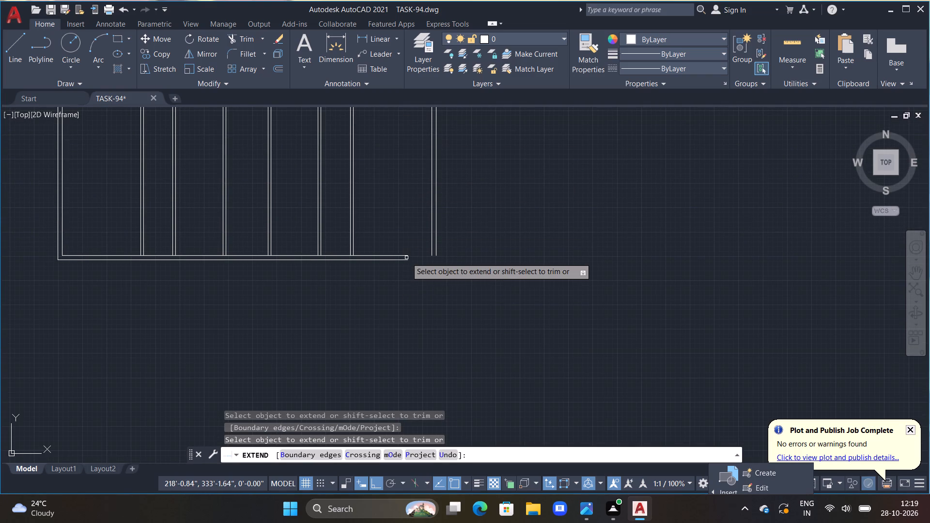
left_click(406, 255)
key("Escape")
key("Escape")
key("Escape")
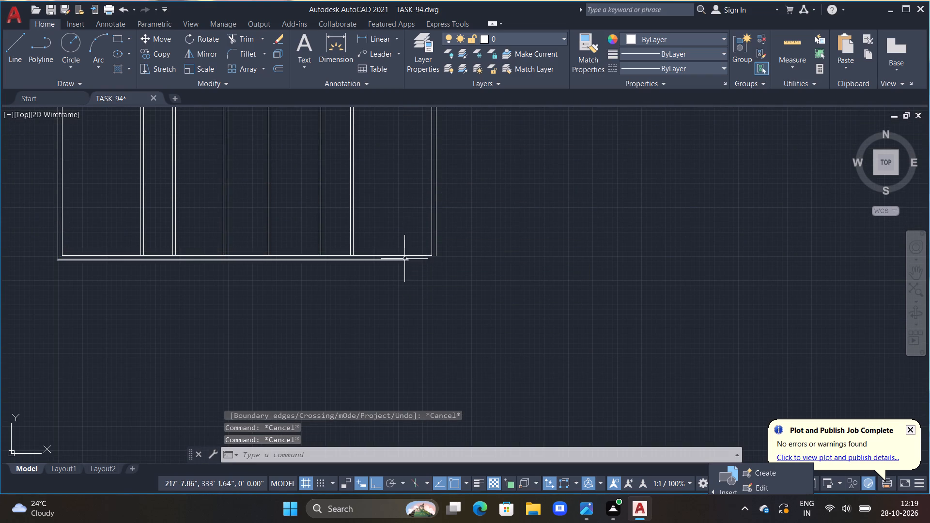
Close the outer lower-right corner with lines from the bottom wall's outer line end across and 9" up to the right wall.
scroll(405, 259, "up", 1)
key("Escape")
key("Escape")
type("L")
key("space")
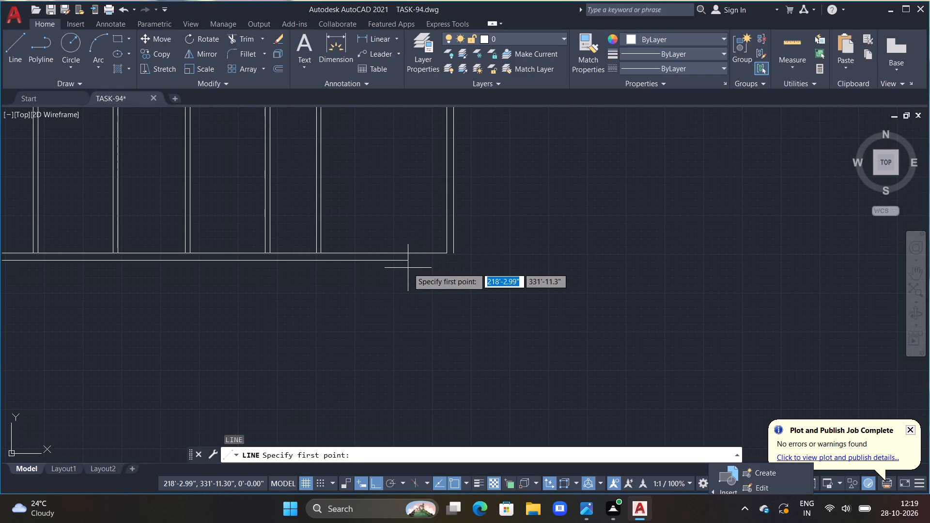
left_click(406, 259)
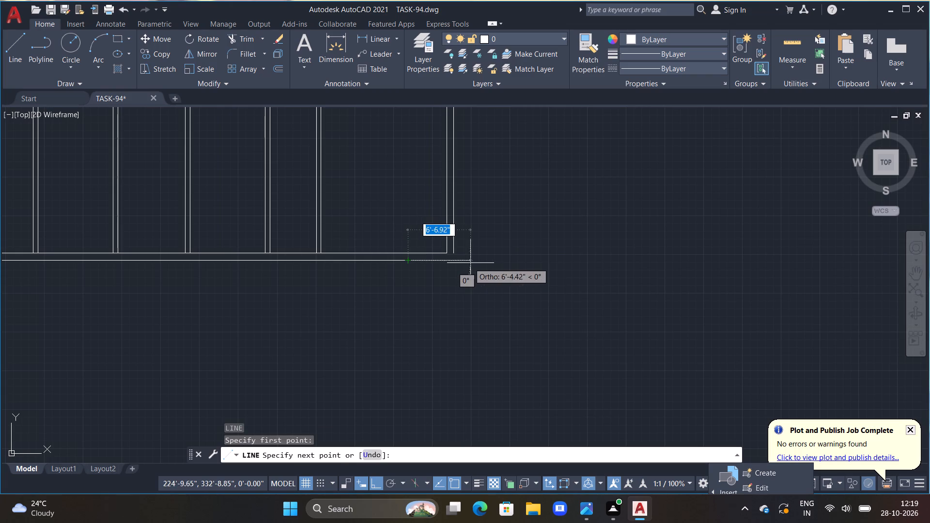
left_click(455, 263)
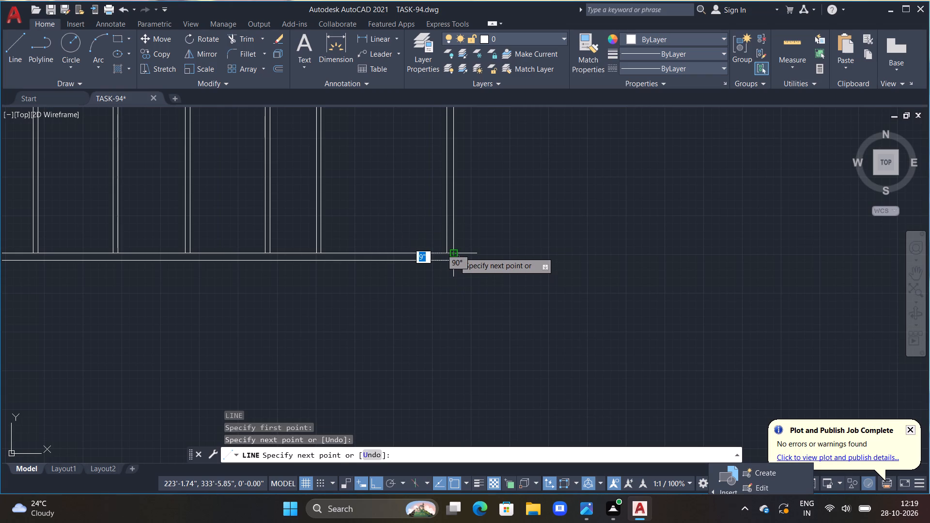
left_click(454, 252)
key("Escape")
Close the outer upper-right corner with lines from the top wall's outer line end 4'11" across and down to the right wall.
scroll(454, 253, "down", 3)
middle_click_drag(434, 228, 418, 312)
scroll(417, 277, "up", 2)
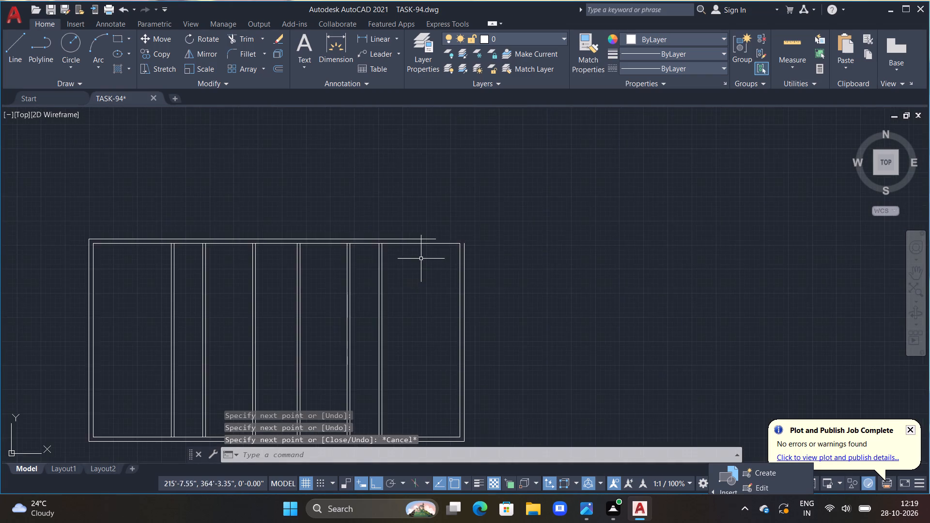
scroll(439, 247, "up", 1)
key("l")
key("space")
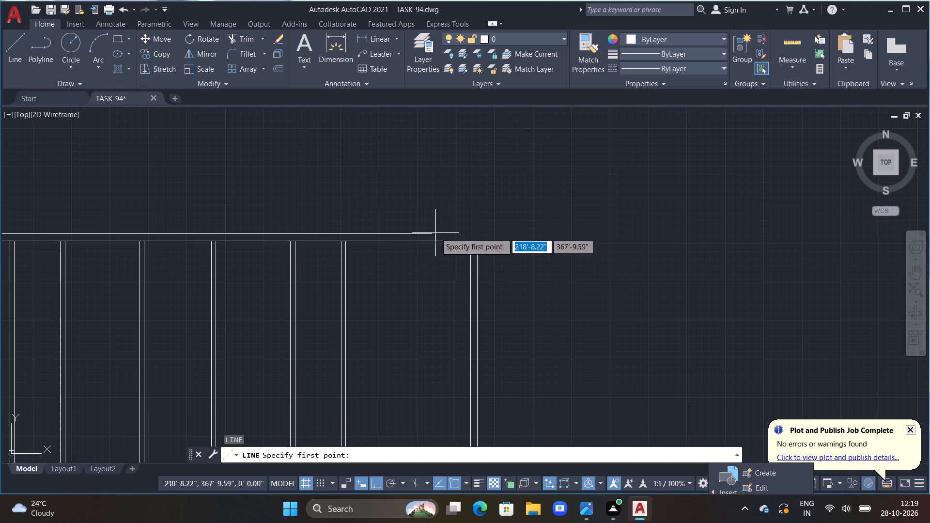
left_click(430, 231)
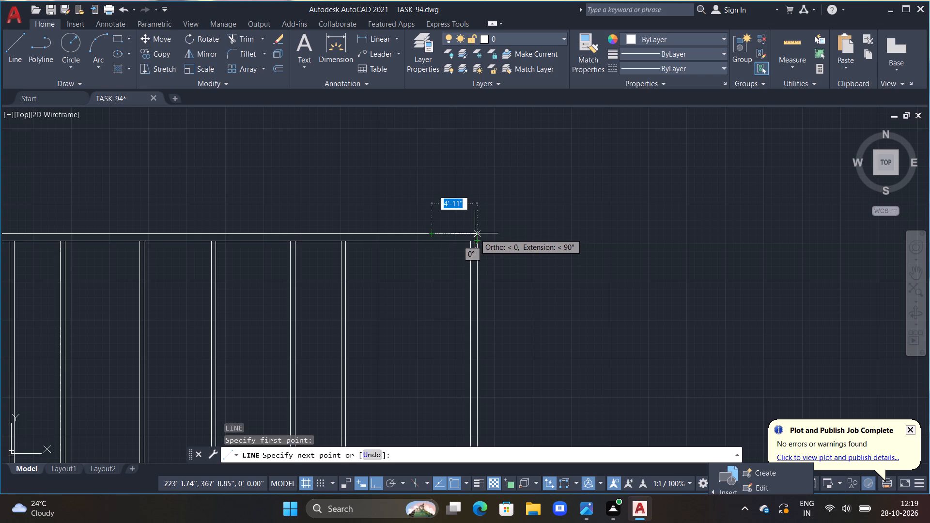
left_click(475, 233)
left_click(476, 244)
key("Escape")
Offset the top wall's inner line 7' down and that copy 6" further down to form the upper horizontal partition.
scroll(459, 263, "down", 1)
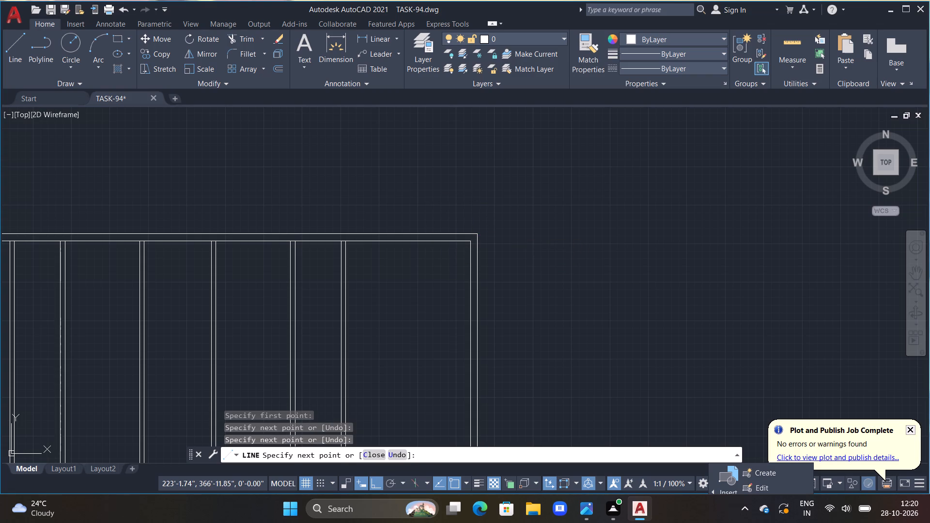
scroll(360, 279, "down", 1)
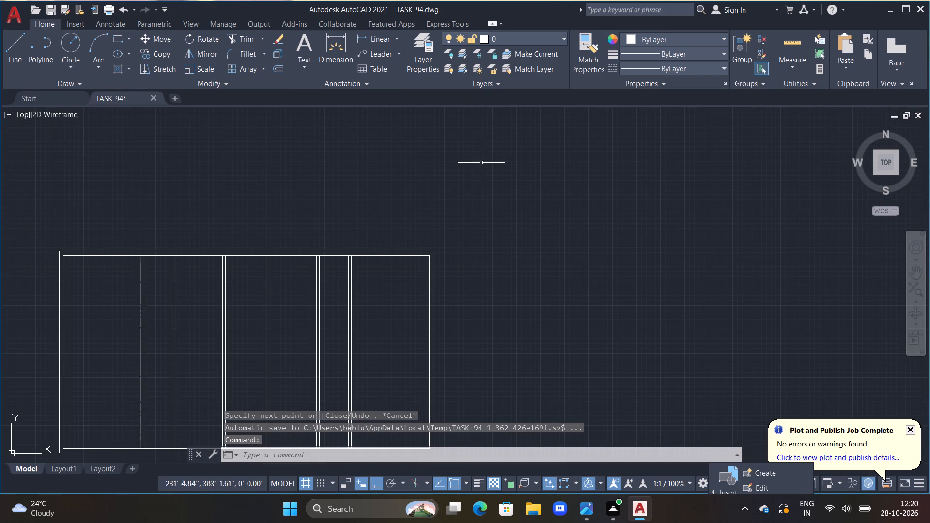
scroll(375, 256, "down", 2)
middle_click_drag(365, 275, 506, 270)
scroll(480, 271, "up", 1)
middle_click_drag(480, 271, 481, 270)
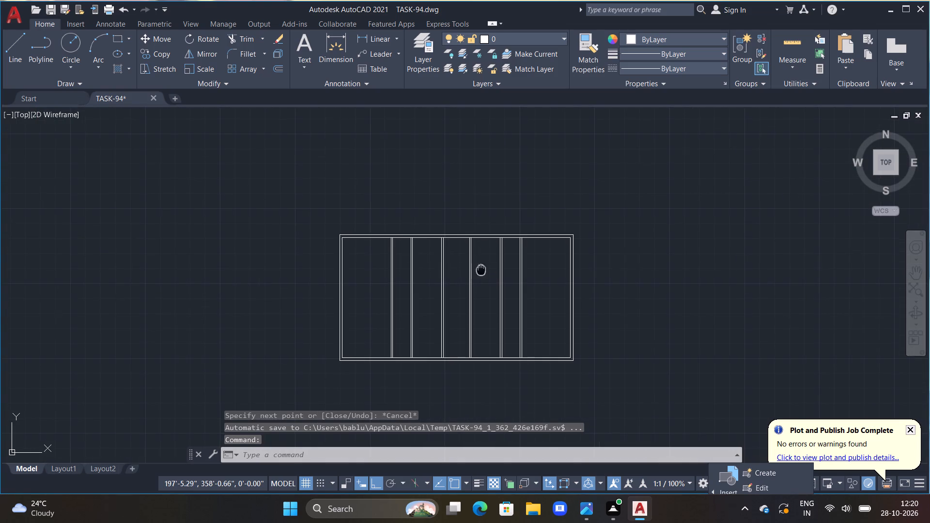
middle_click_drag(481, 270, 491, 261)
scroll(491, 261, "up", 1)
key("Escape")
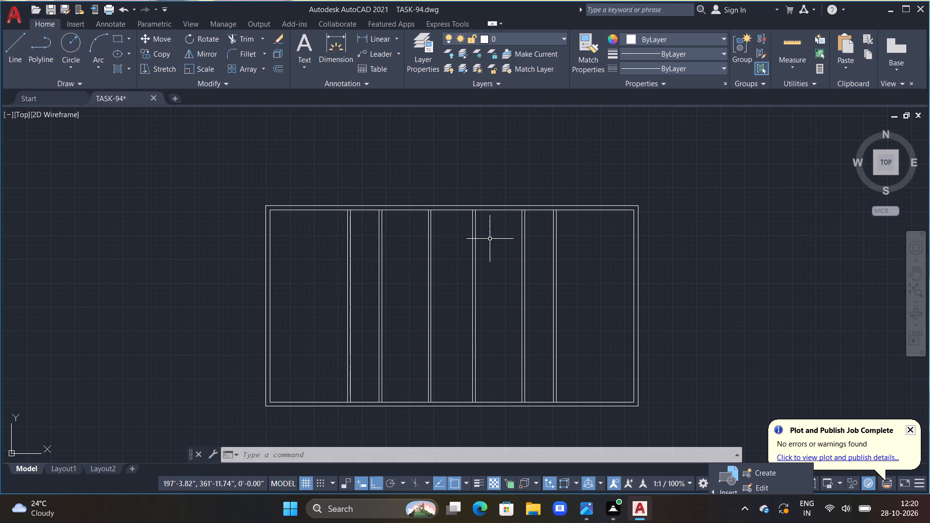
type("OFF")
key("space")
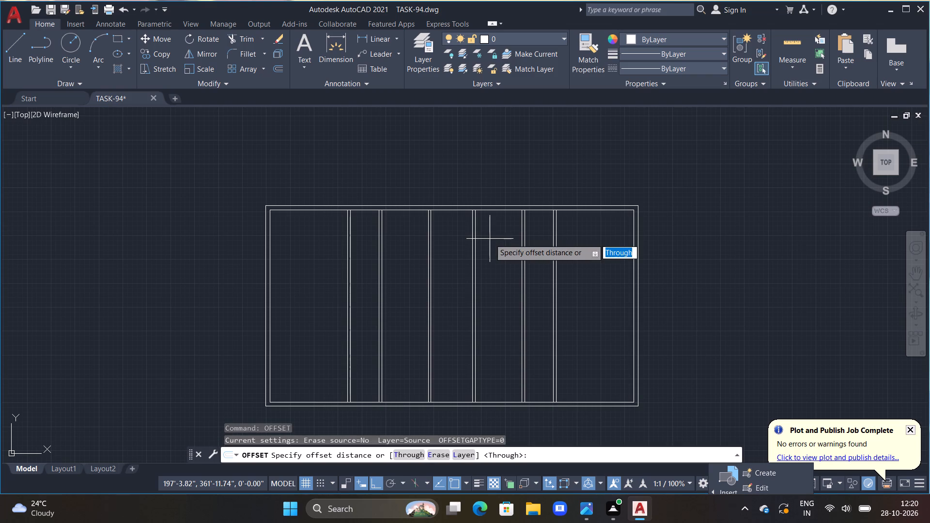
type("7'")
key("Return")
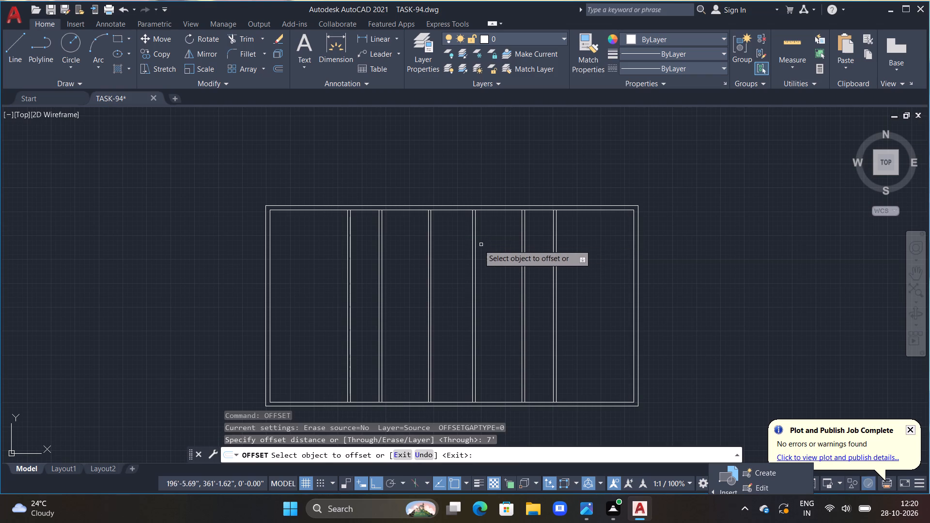
left_click(411, 209)
left_click(395, 326)
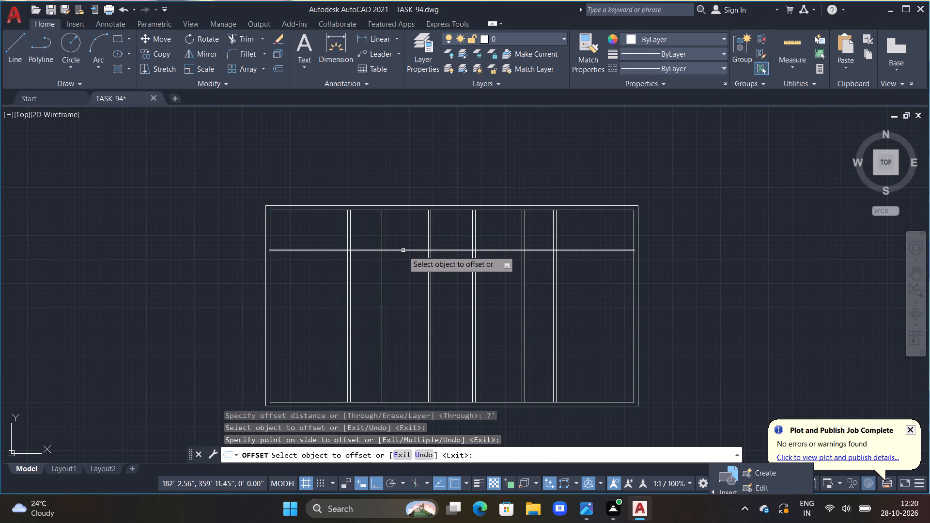
left_click_drag(403, 250, 403, 263)
type("6\"")
key("Return")
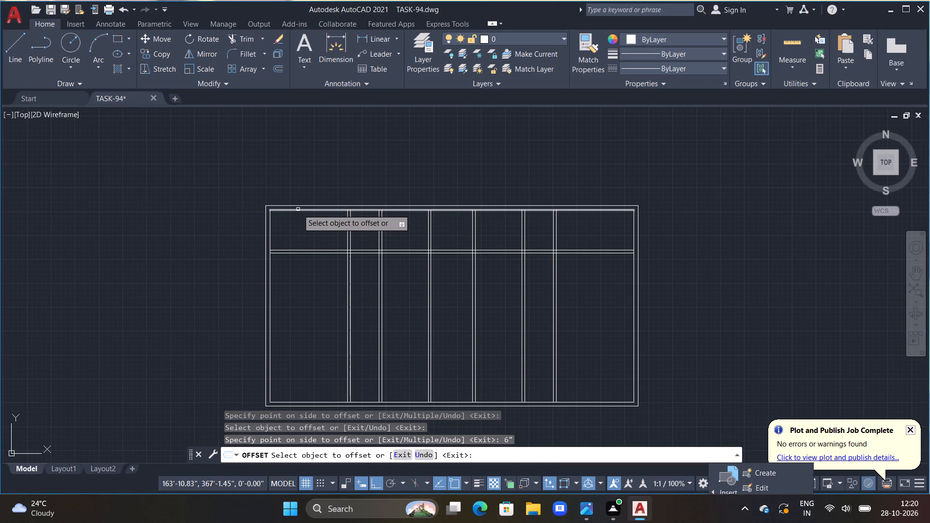
Offset the top wall's inner line 13' down and that copy 6" further down to form the lower horizontal partition.
left_click_drag(298, 209, 298, 218)
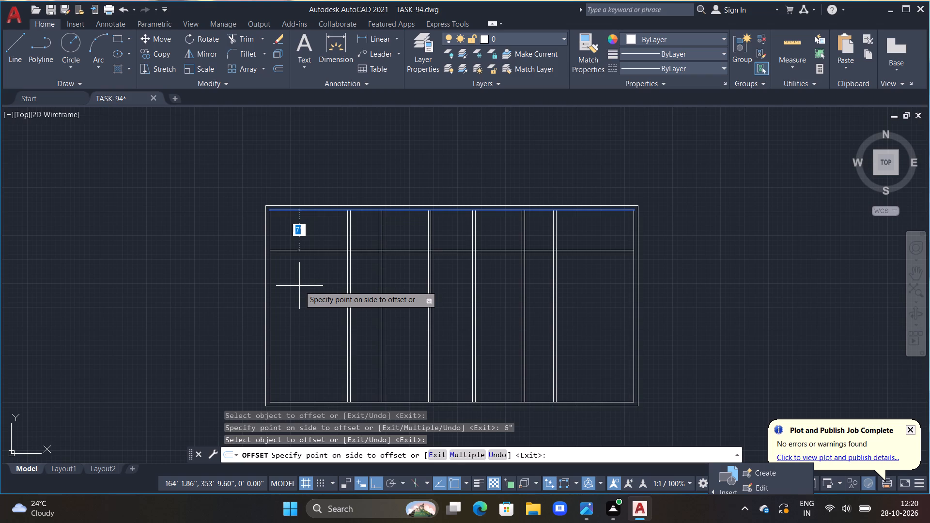
type("13'")
key("Return")
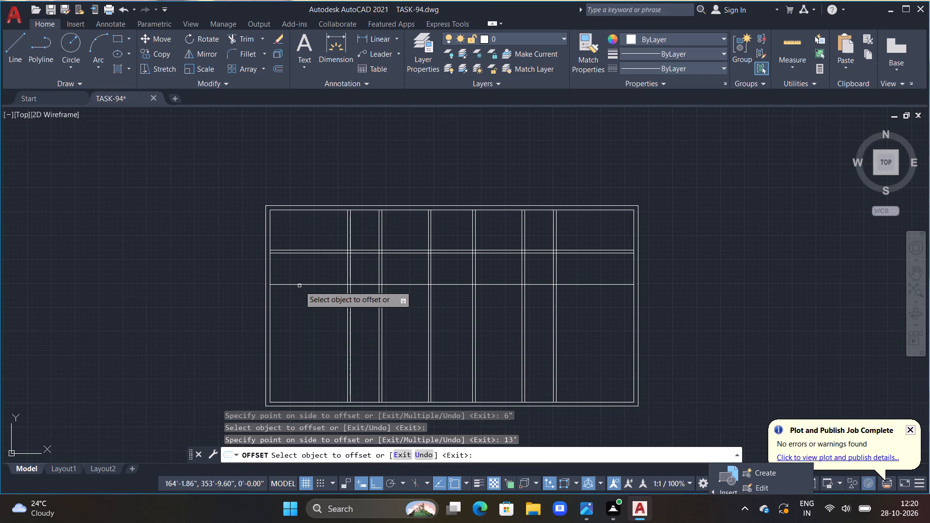
left_click(299, 286)
type("6\"")
key("Return")
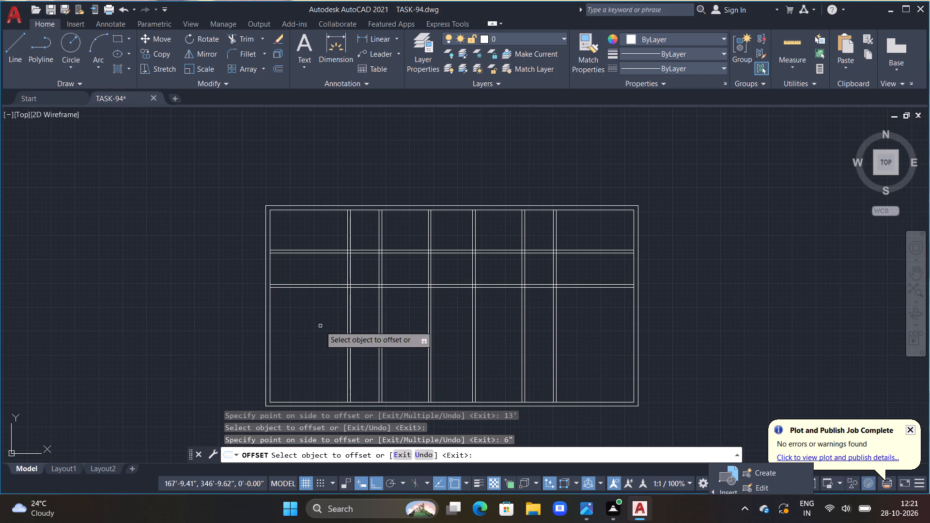
Trim the upper horizontal partition's lines out of the leftmost and rightmost bays, up to the first and sixth vertical partitions.
key("Escape")
type("TR")
key("space")
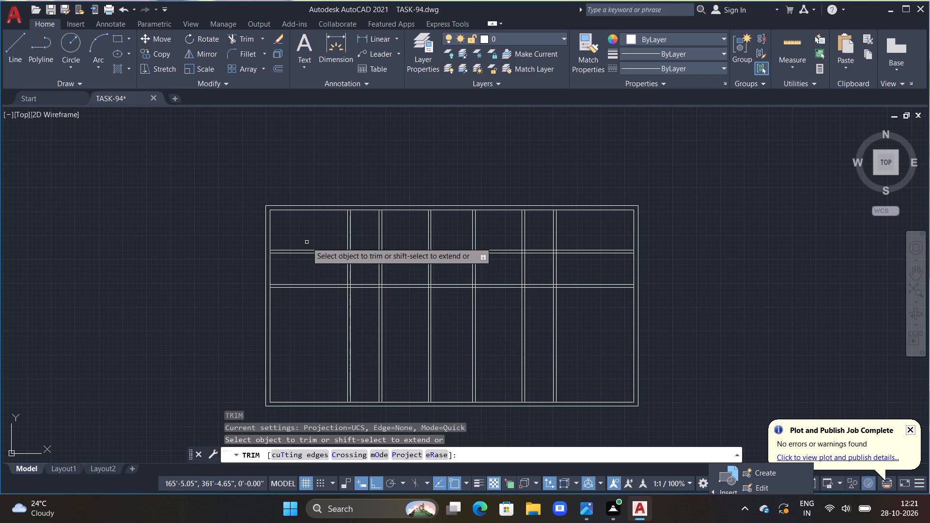
left_click_drag(305, 262, 309, 236)
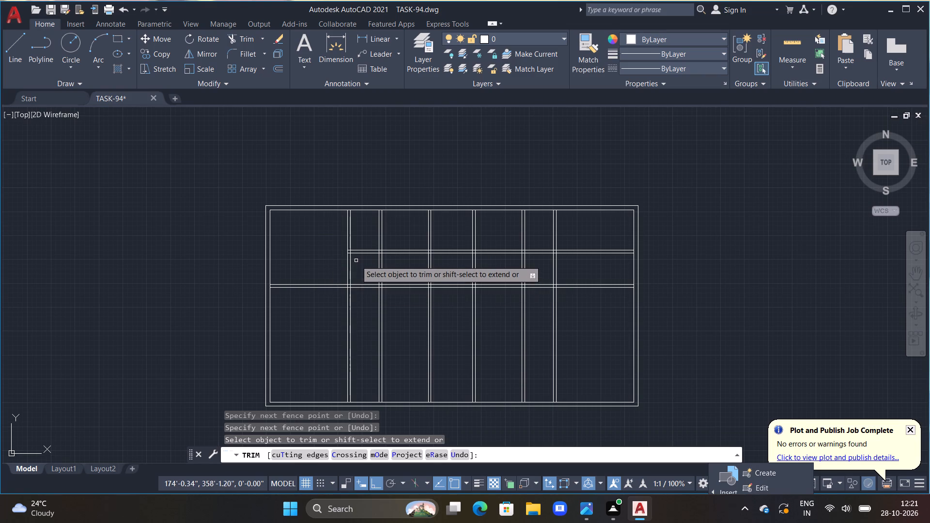
scroll(356, 261, "up", 1)
scroll(356, 261, "down", 1)
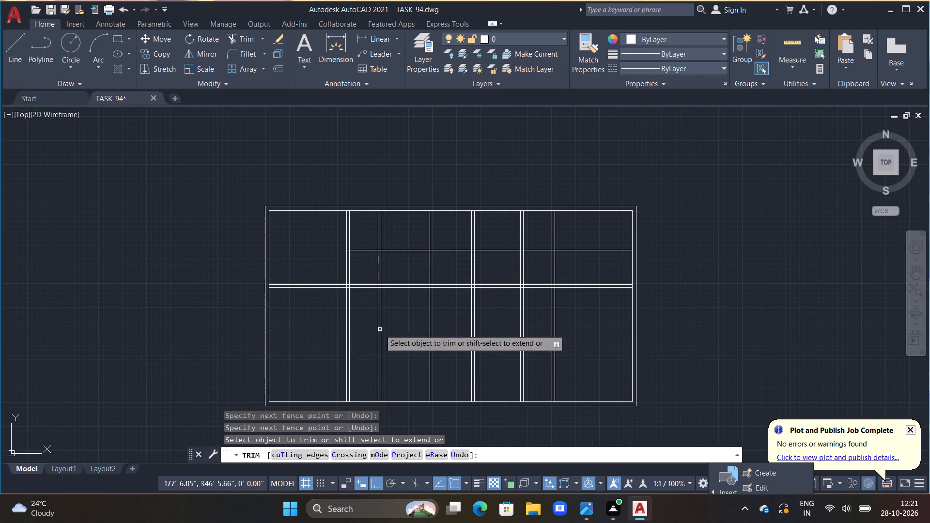
left_click_drag(586, 261, 587, 241)
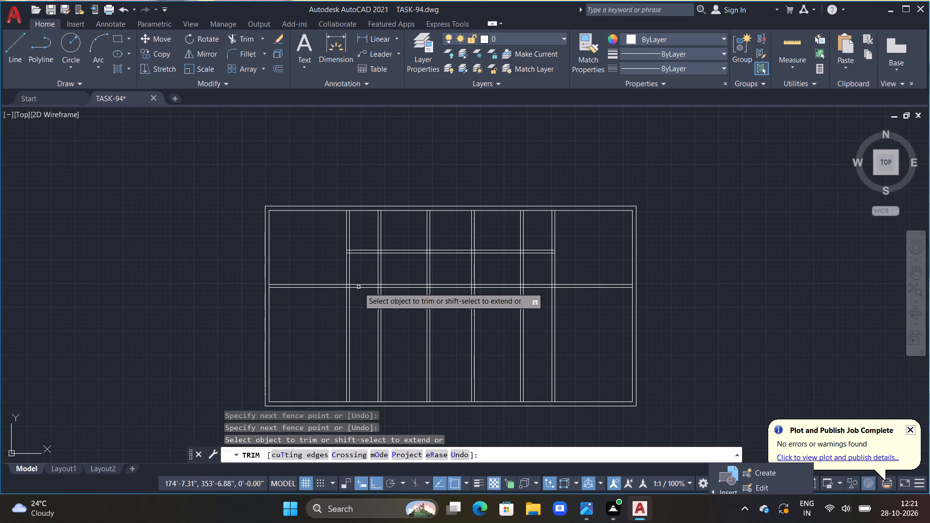
Trim the lower horizontal partition's lines out of the second, third, fifth and sixth bays.
left_click_drag(364, 277, 362, 315)
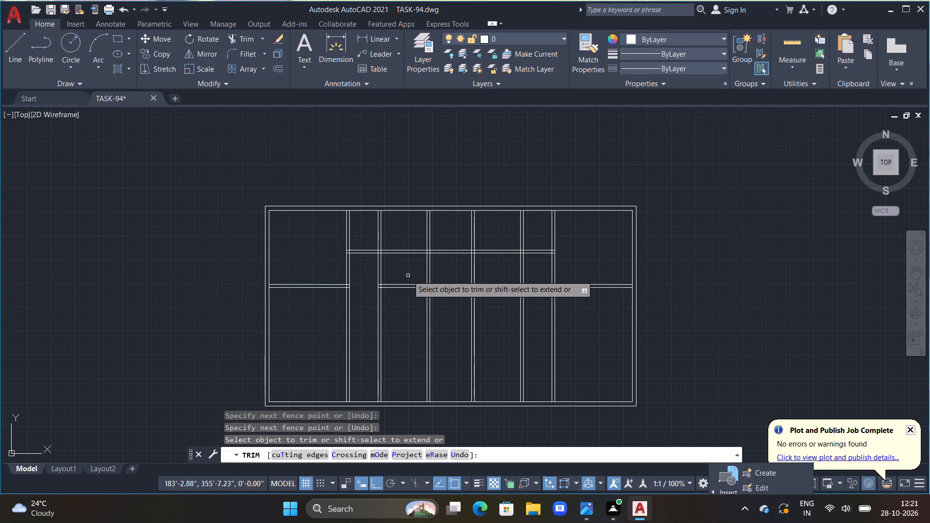
left_click_drag(408, 275, 403, 303)
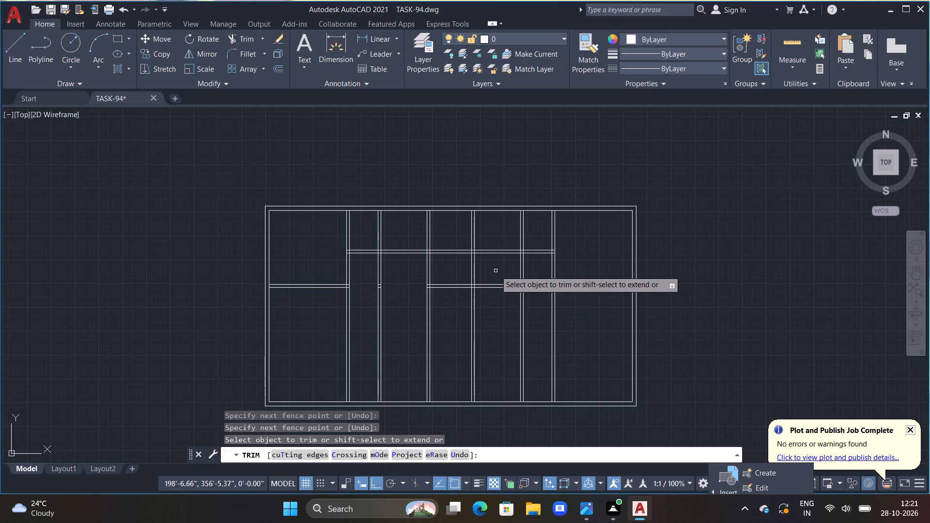
left_click_drag(496, 271, 502, 349)
left_click_drag(536, 276, 535, 310)
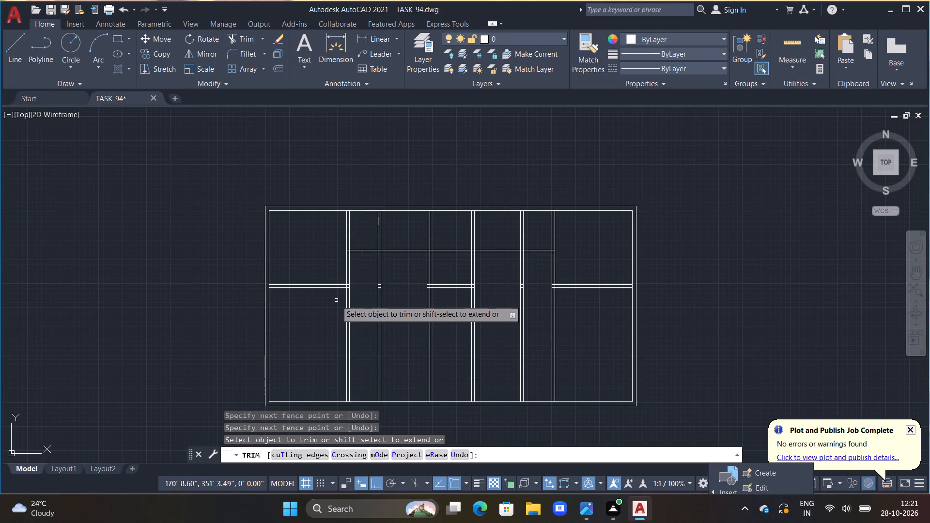
scroll(338, 298, "up", 2)
middle_click(394, 407)
scroll(369, 270, "down", 1)
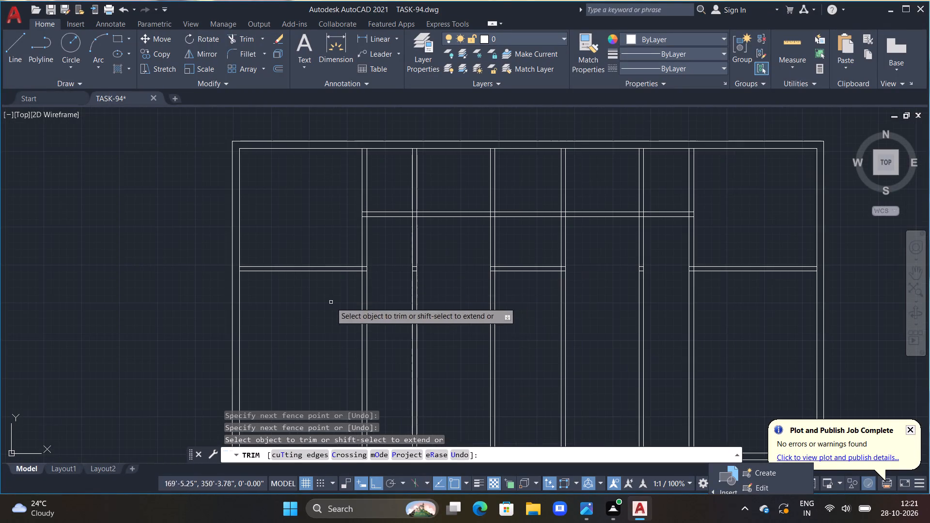
middle_click_drag(321, 304, 330, 308)
scroll(331, 308, "up", 1)
scroll(332, 308, "down", 1)
middle_click_drag(341, 321, 362, 359)
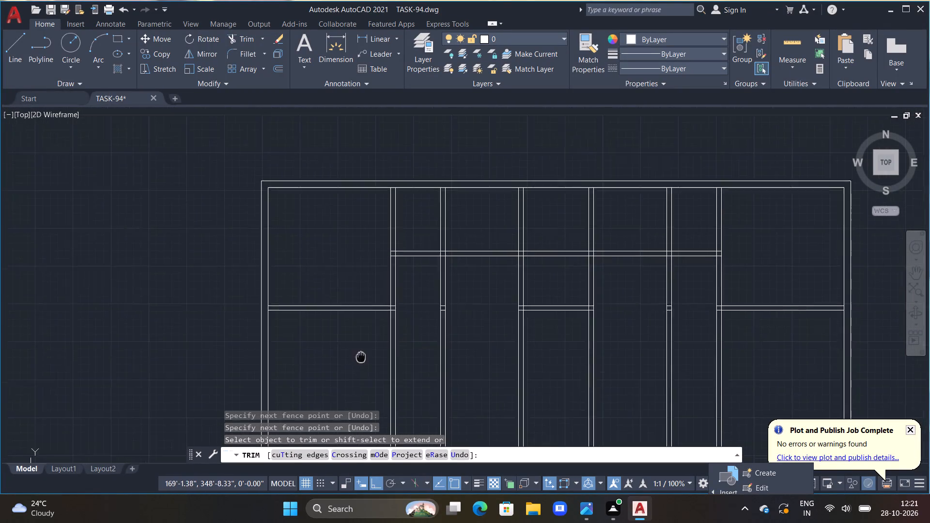
middle_click_drag(362, 359, 364, 367)
scroll(361, 357, "up", 1)
key("Escape")
key("Escape")
key("Escape")
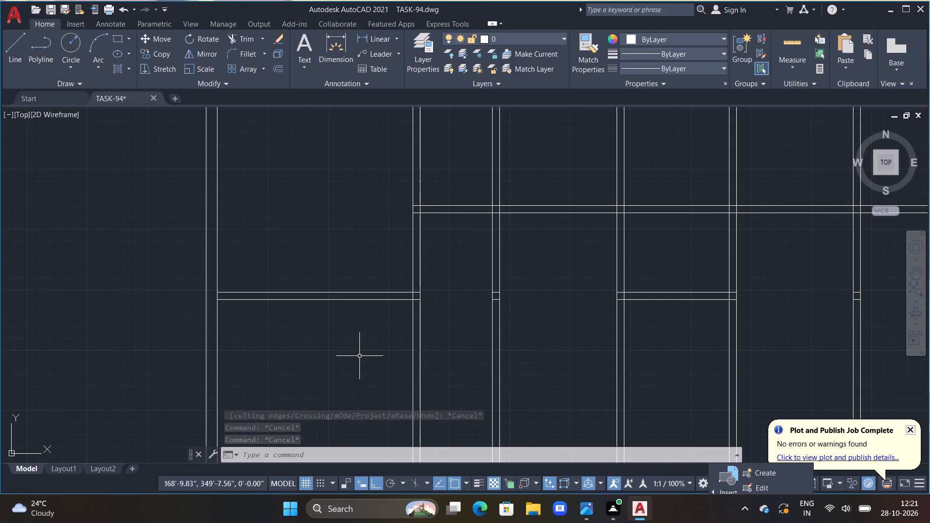
Offset the first vertical partition's left line 3'6" to the left as an opening guide.
scroll(416, 211, "down", 1)
middle_click_drag(416, 215, 417, 258)
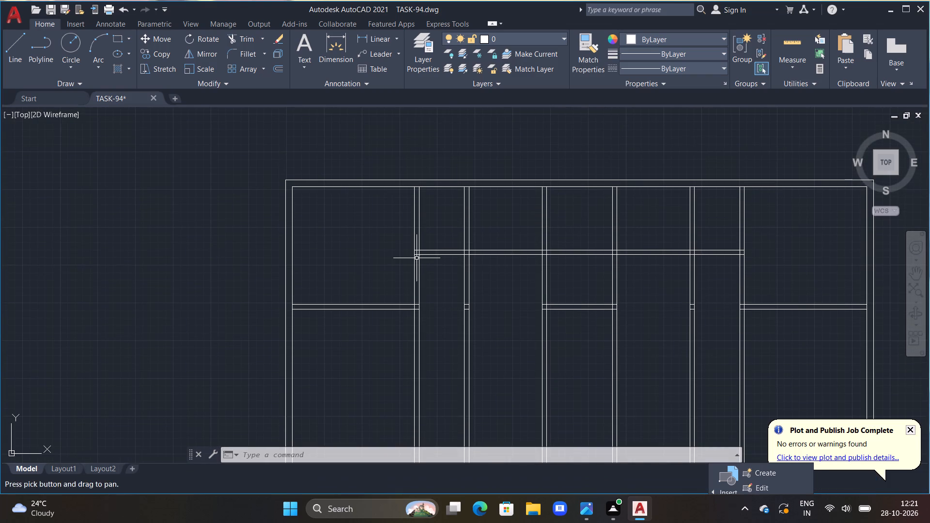
scroll(416, 285, "up", 1)
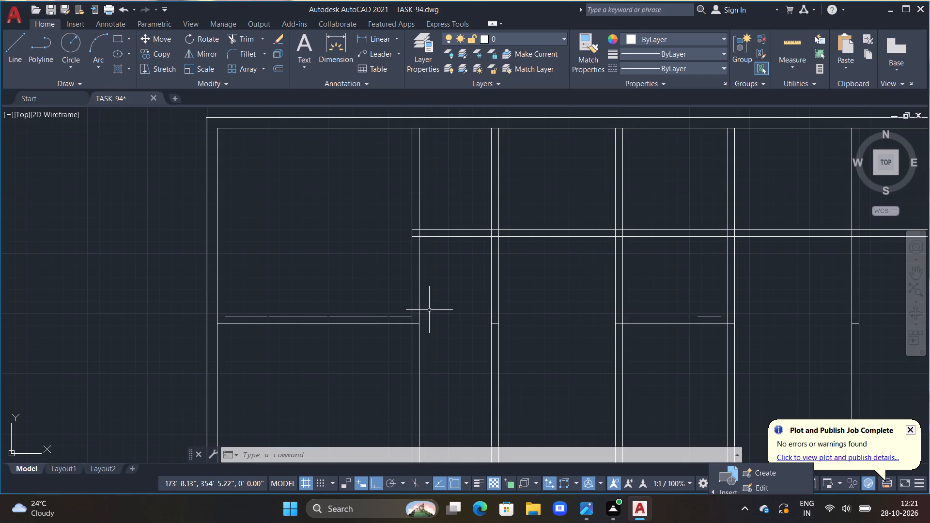
type("OFF")
key("space")
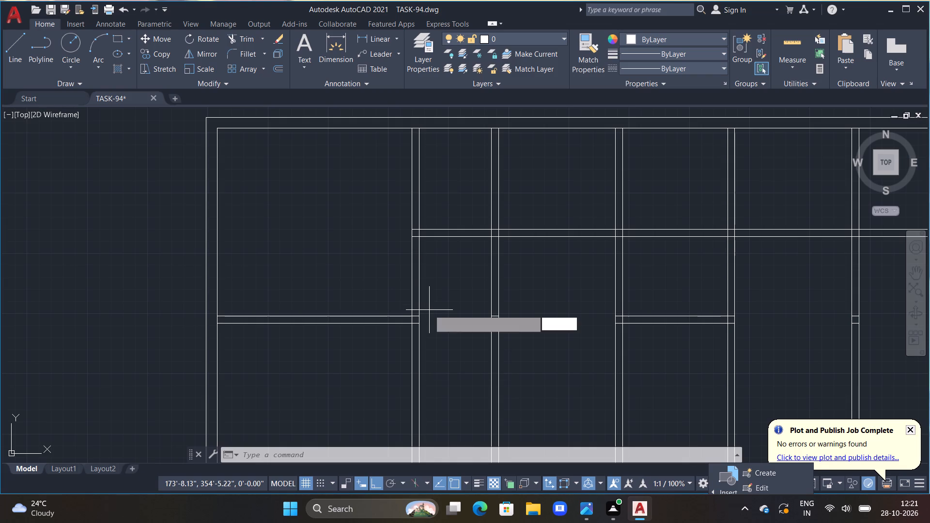
type("3'6\"")
key("Return")
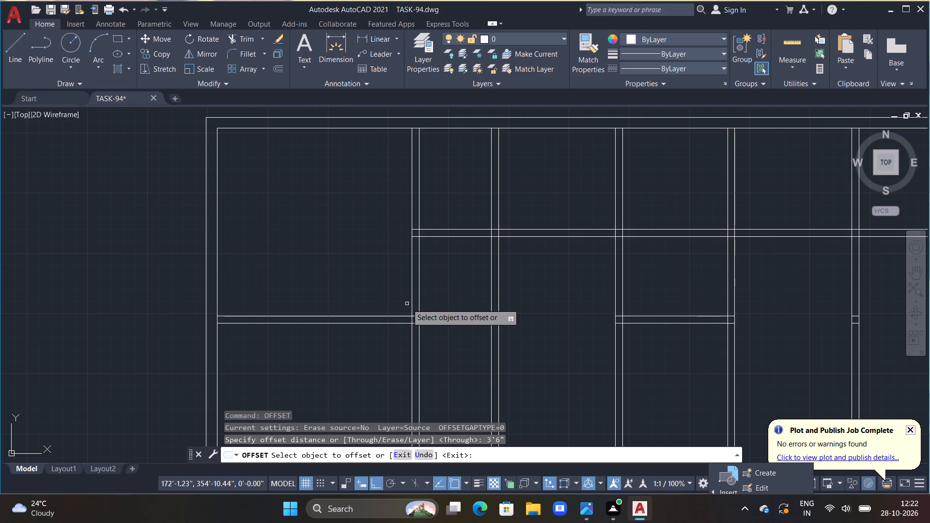
left_click(412, 307)
left_click(364, 311)
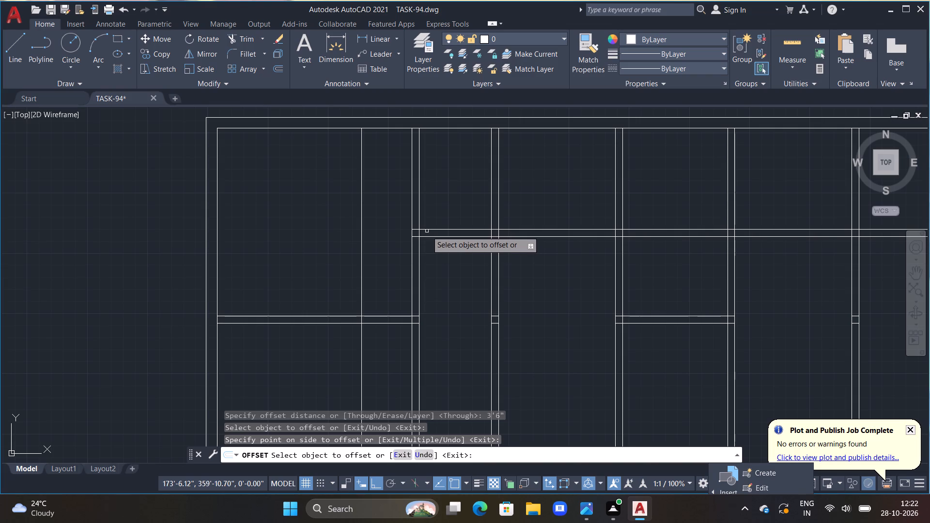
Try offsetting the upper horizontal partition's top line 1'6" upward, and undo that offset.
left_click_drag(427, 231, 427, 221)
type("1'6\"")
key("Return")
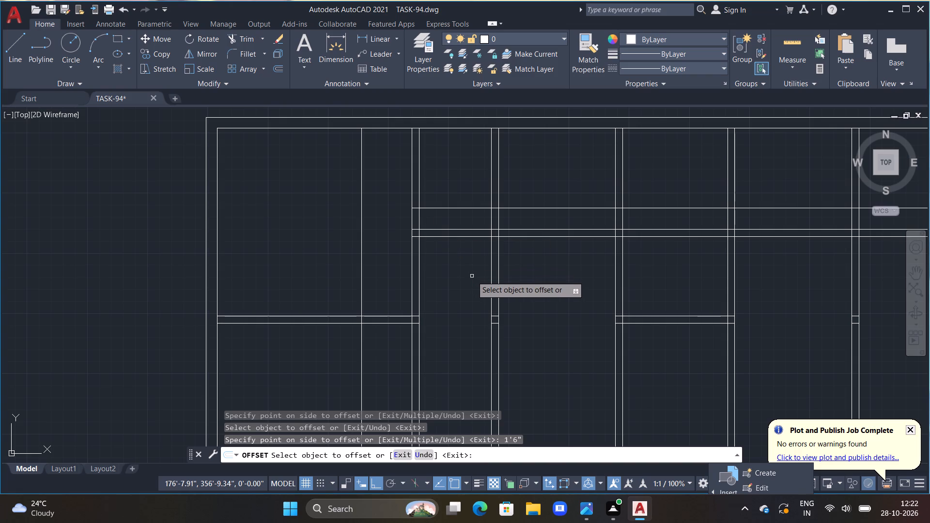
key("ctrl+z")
Offset the upper horizontal partition's top line 2'6" upward as an opening guide.
left_click(437, 229)
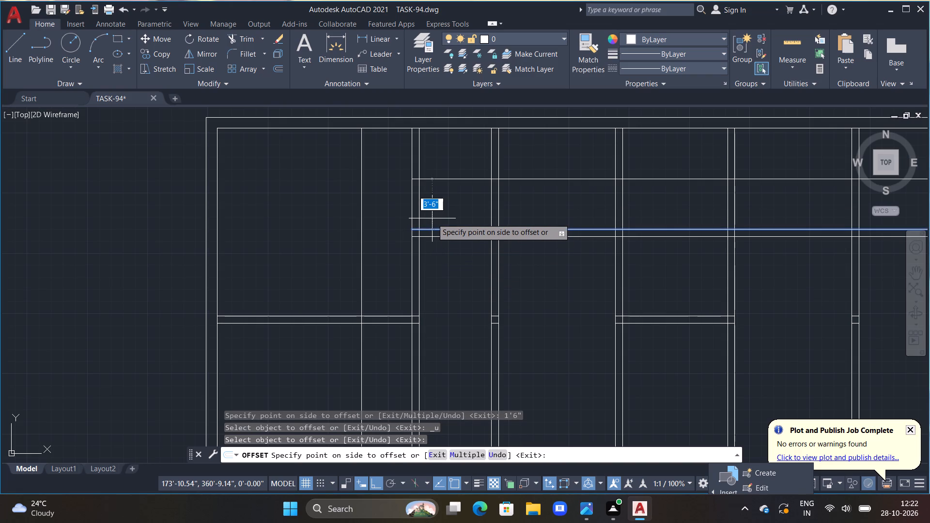
type("2'6\"")
key("Return")
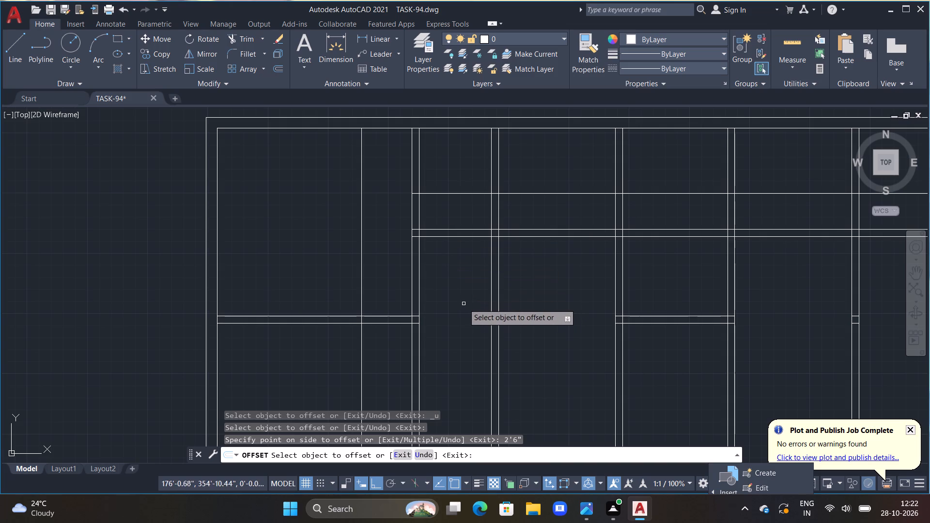
Trim the lower horizontal partition between the 3'6" guide and the first vertical partition, and trim the guide's excess, keeping the end cap.
middle_click_drag(461, 301, 450, 257)
key("Escape")
type("TR")
key("space")
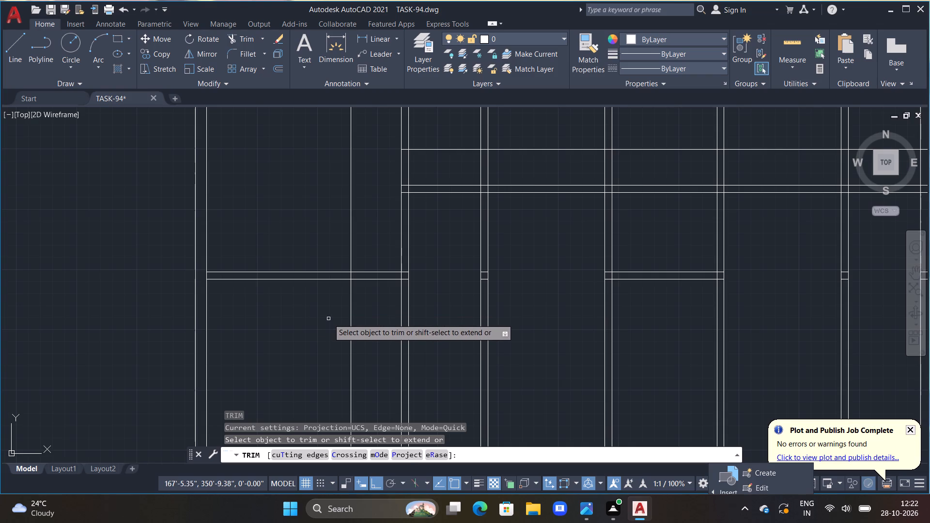
left_click_drag(330, 317, 348, 218)
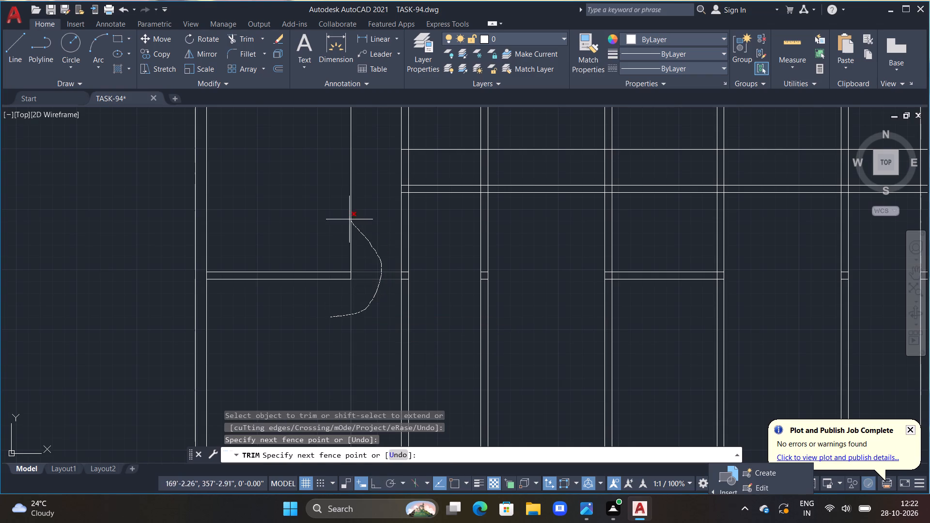
left_click_drag(348, 218, 338, 203)
Trim the first vertical partition's two lines between the 2'6" guide and the upper horizontal partition to cut an opening.
middle_click_drag(354, 187, 303, 351)
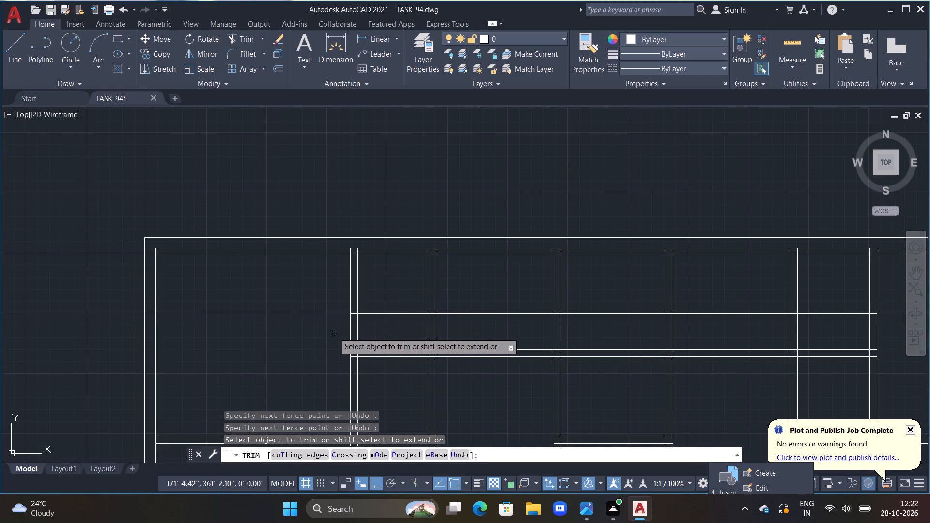
left_click_drag(334, 333, 374, 333)
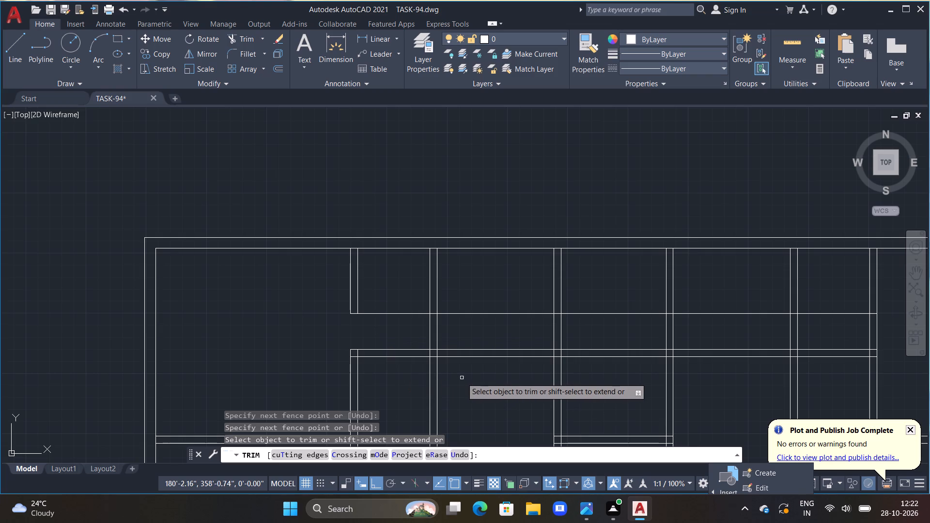
middle_click_drag(462, 377, 462, 343)
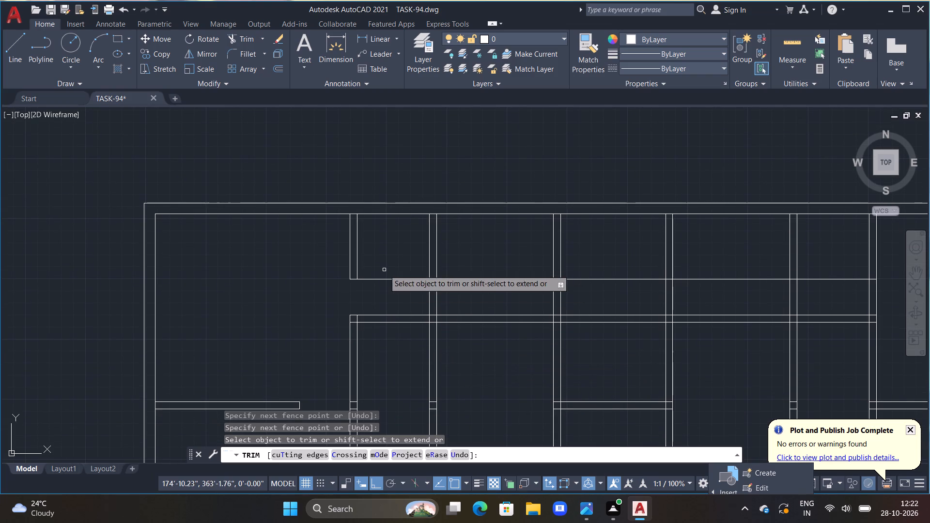
Trim away the rest of the 2'6" guide across the vertical partitions, keeping only the end cap on the first vertical partition.
left_click(381, 278)
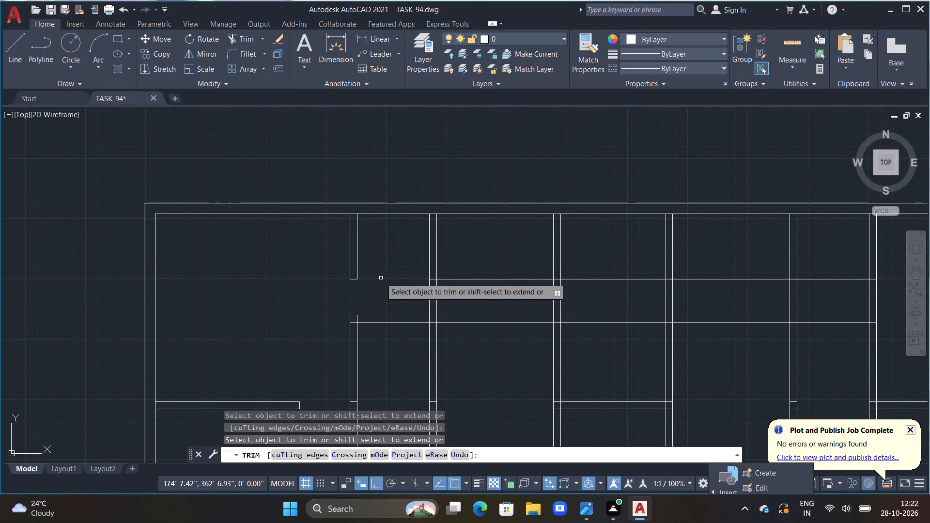
left_click(432, 279)
middle_click_drag(472, 349, 472, 320)
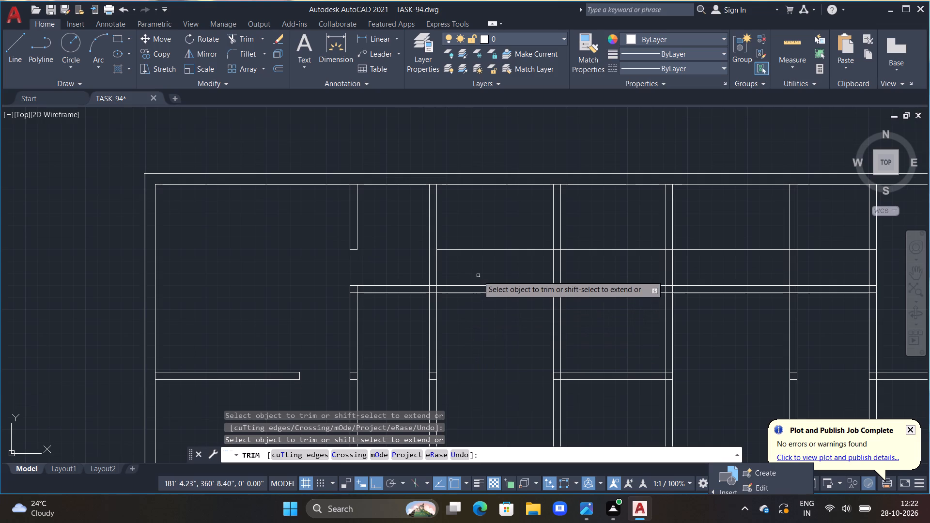
left_click(474, 250)
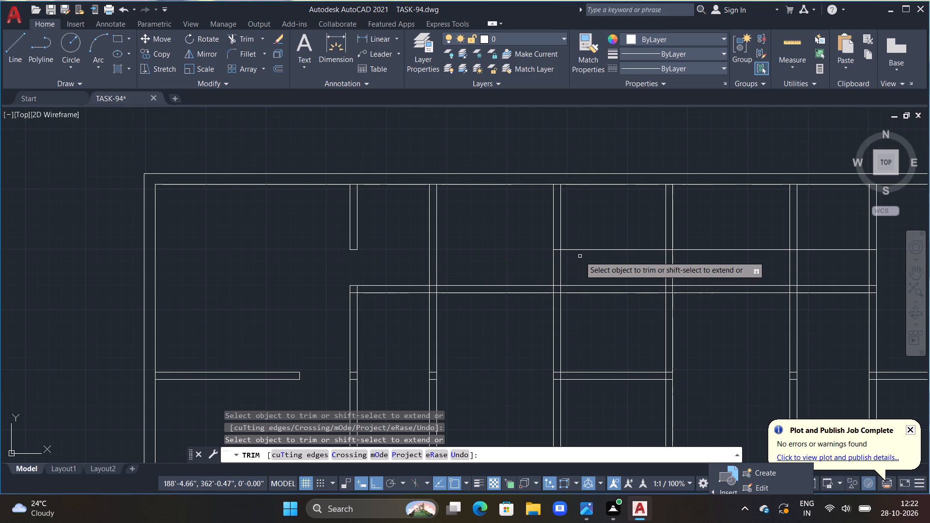
left_click(577, 250)
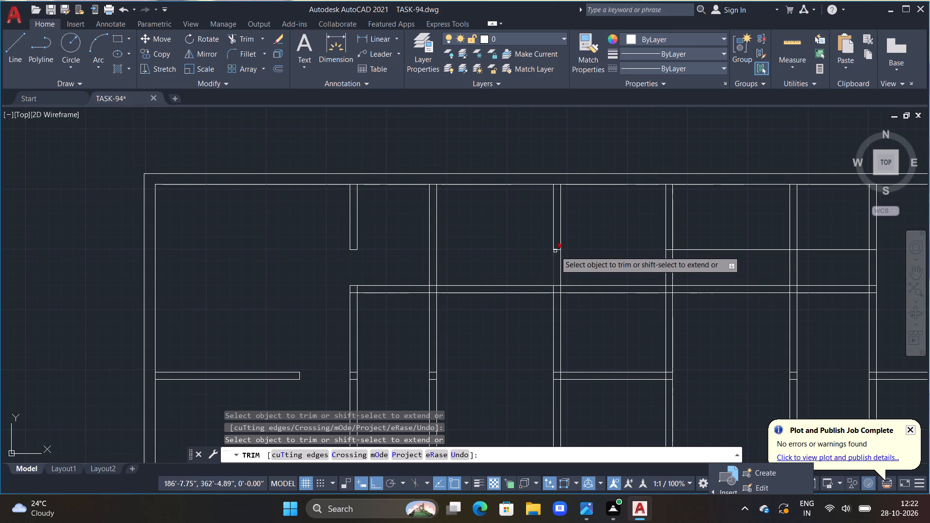
left_click(557, 250)
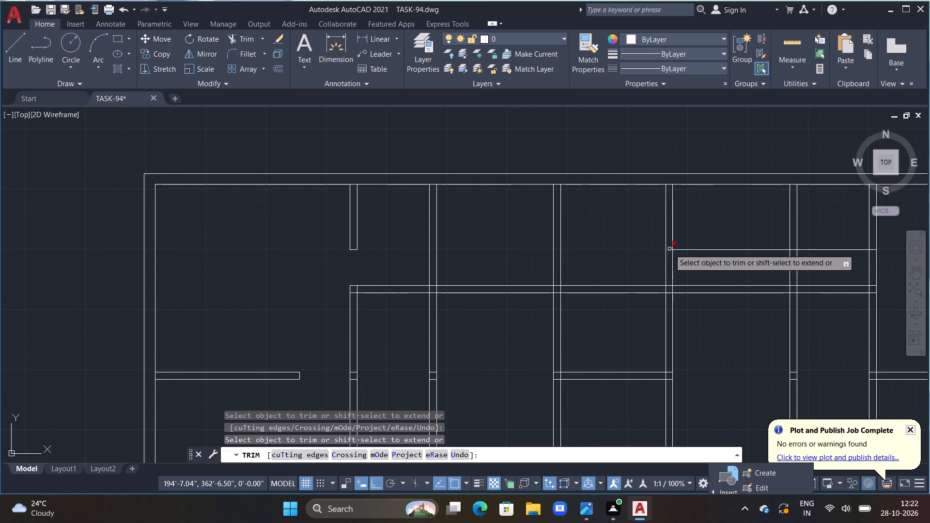
left_click(669, 250)
left_click(688, 250)
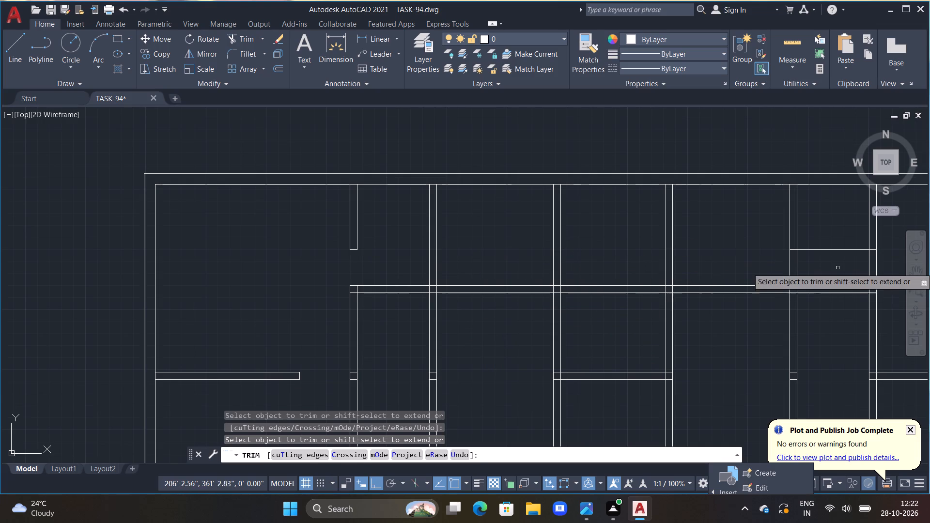
middle_click_drag(719, 311, 329, 289)
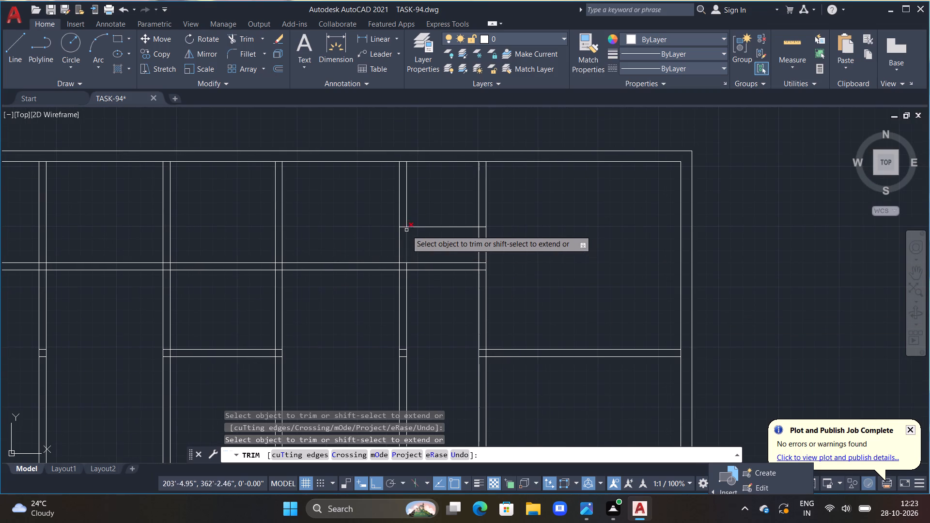
left_click(403, 226)
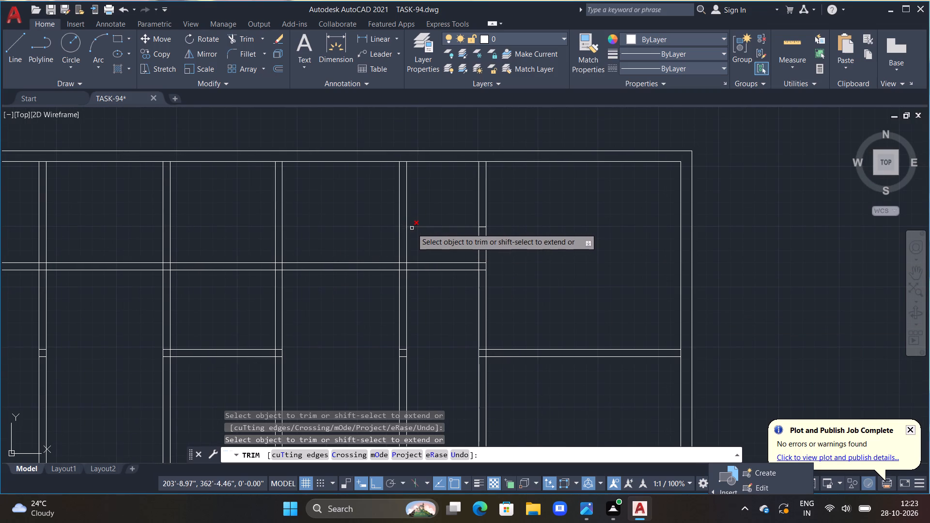
left_click(413, 228)
left_click(483, 229)
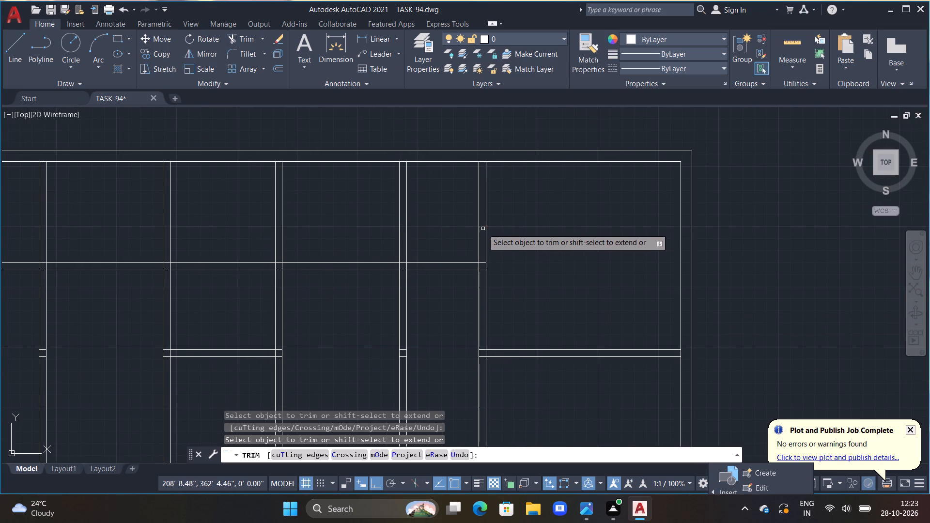
Trim the overlapping lines where the first vertical partition meets the upper horizontal partition to form a clean corner.
scroll(474, 275, "down", 2)
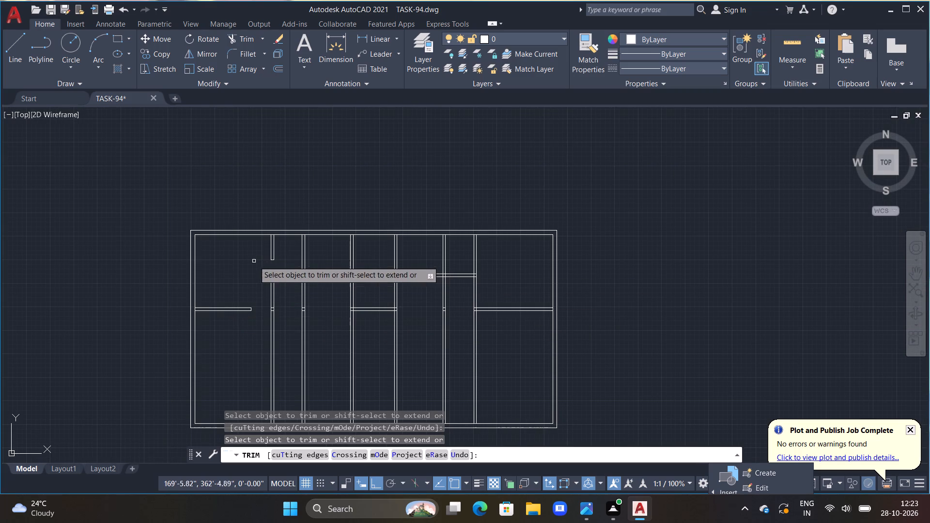
middle_click_drag(248, 278, 377, 267)
scroll(379, 266, "up", 3)
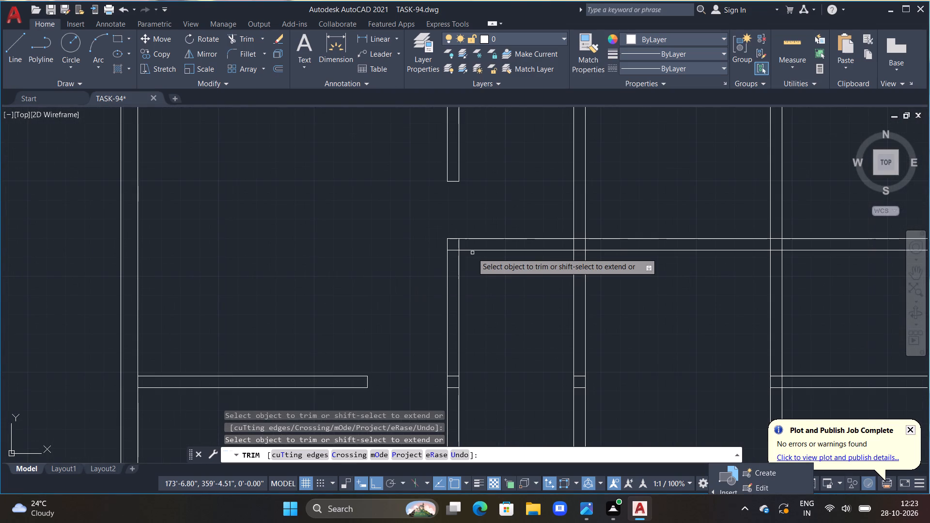
scroll(472, 252, "up", 1)
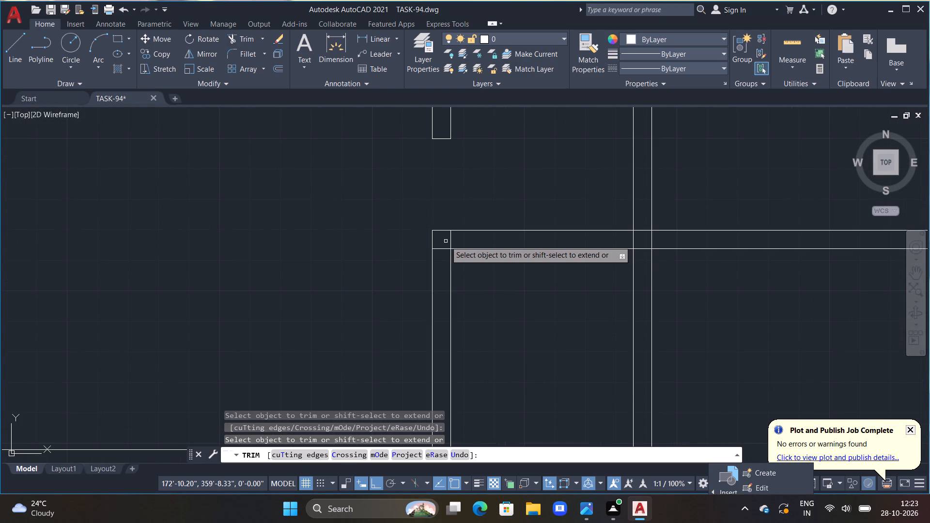
left_click(451, 239)
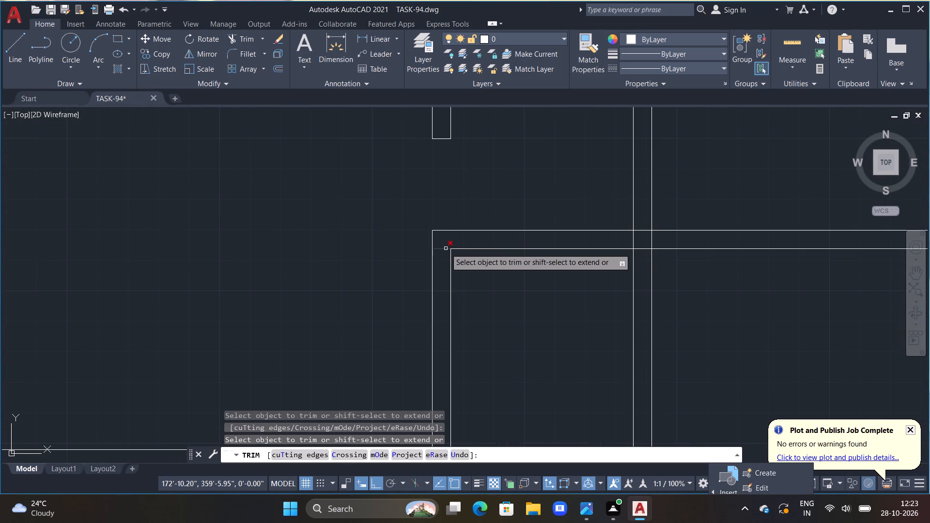
left_click(446, 248)
Trim the first and second vertical partitions below the lower horizontal partition, and remove the inner cross lines, keeping the end caps.
scroll(452, 260, "down", 3)
middle_click_drag(467, 300, 457, 251)
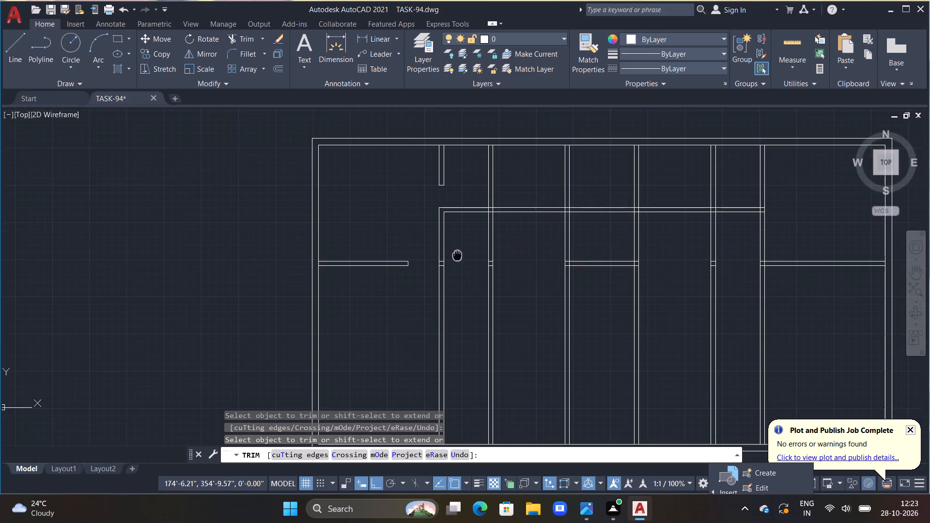
middle_click_drag(457, 251, 456, 251)
scroll(442, 303, "up", 1)
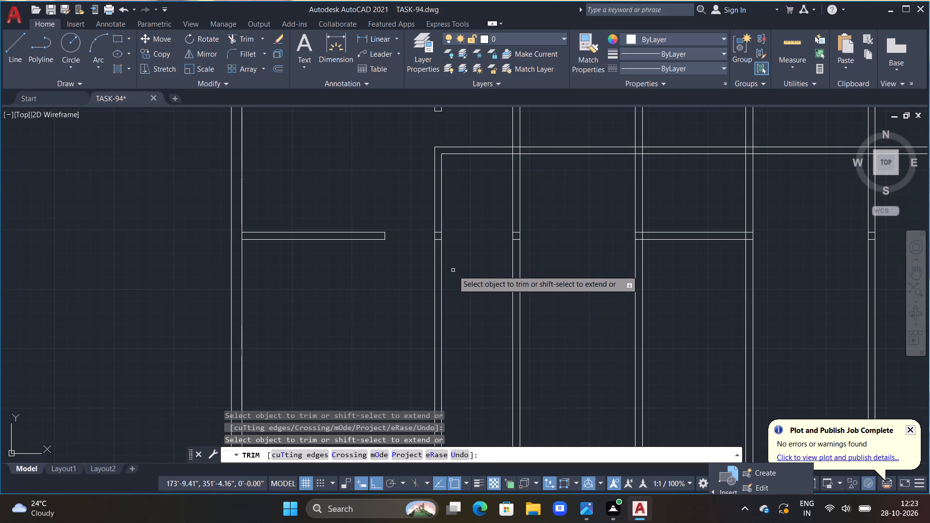
scroll(469, 292, "down", 1)
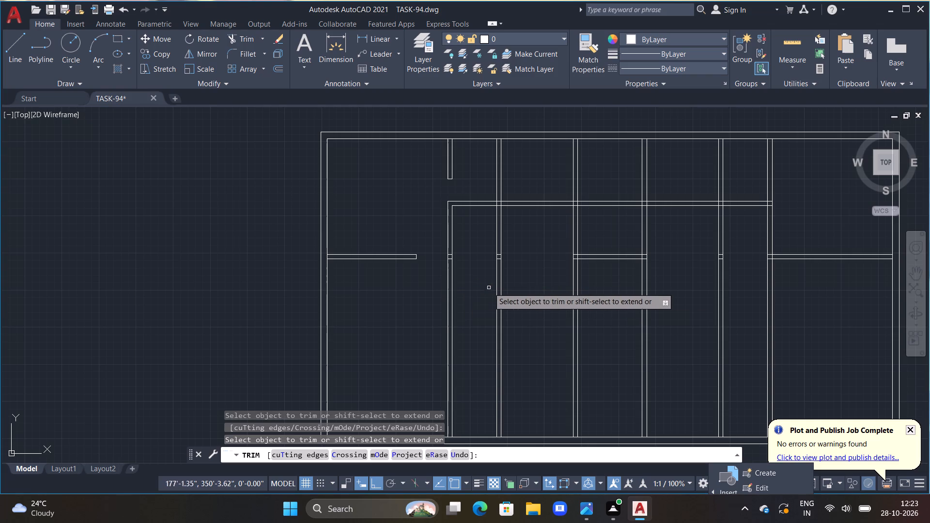
left_click_drag(521, 288, 418, 302)
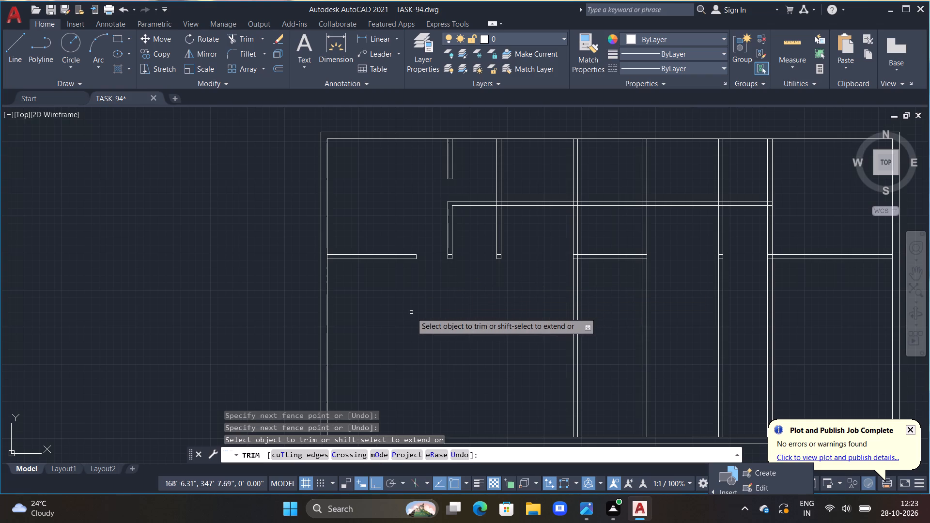
scroll(449, 261, "up", 2)
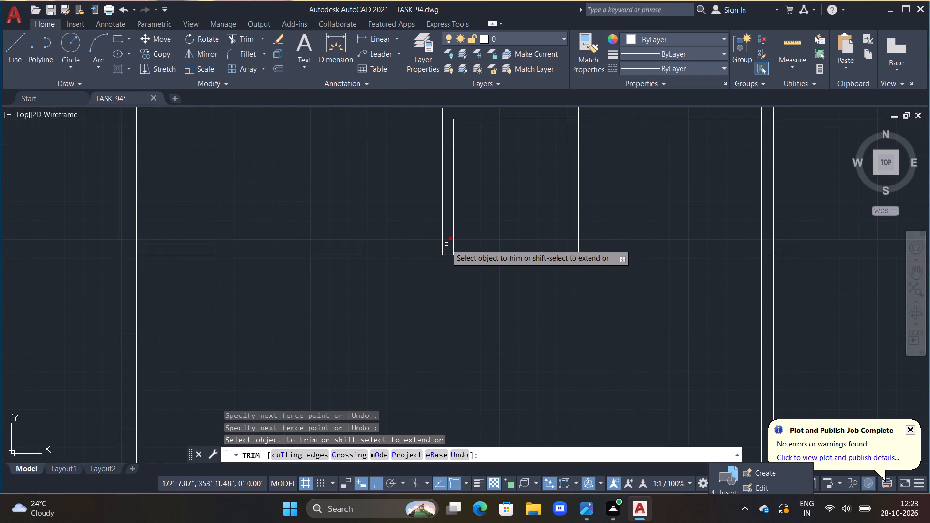
left_click(446, 244)
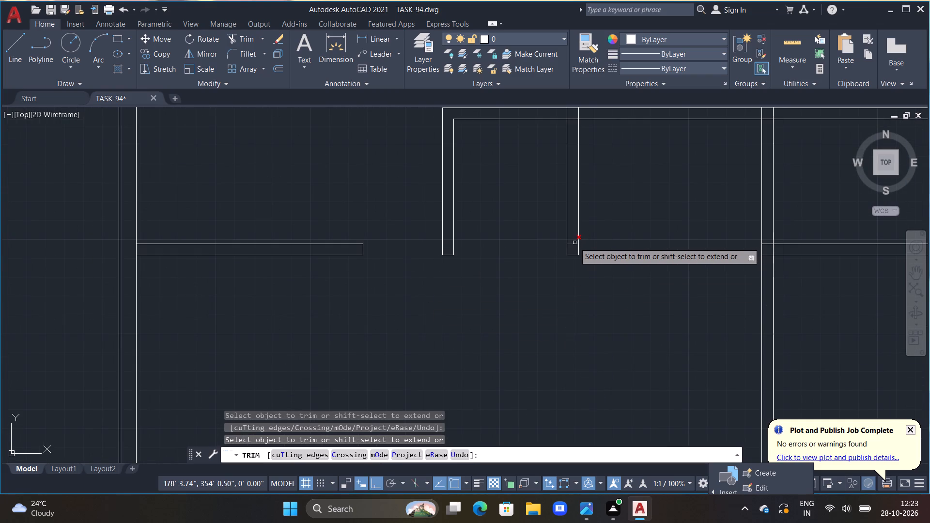
left_click(574, 243)
Trim the second vertical partition below the upper horizontal partition and remove its leftover end cap.
scroll(544, 269, "down", 2)
middle_click_drag(534, 272, 502, 330)
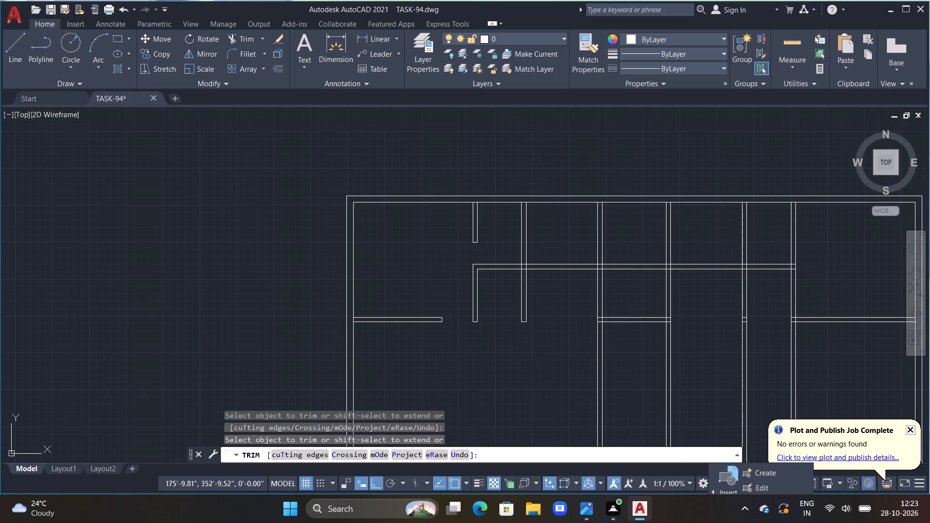
left_click_drag(511, 276, 549, 316)
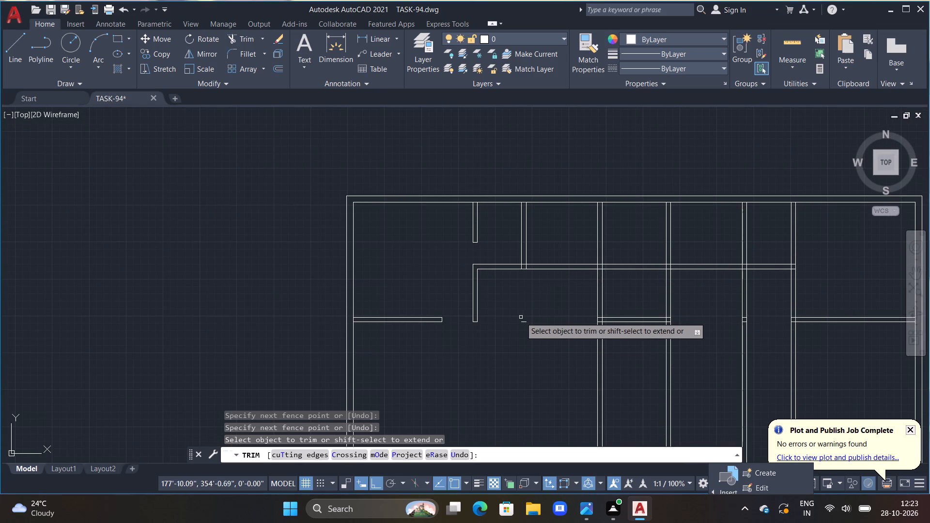
left_click(524, 323)
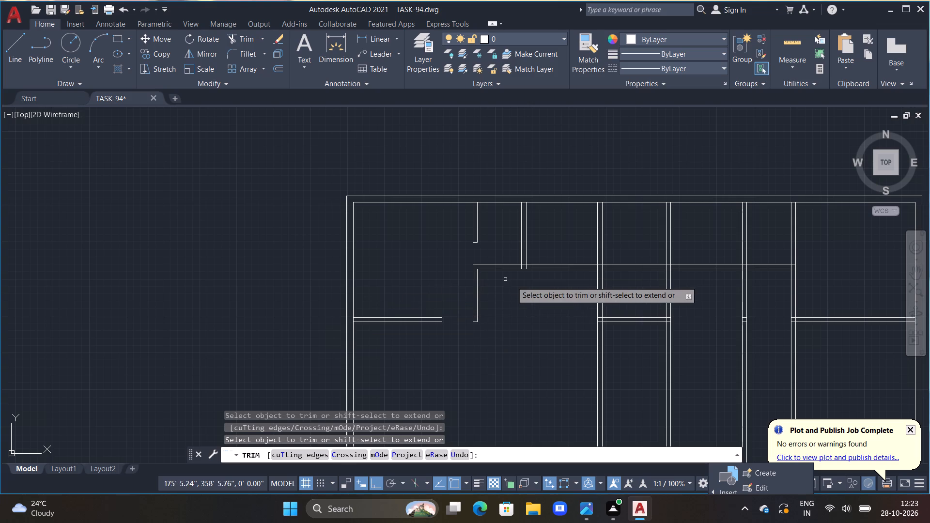
Trim the upper horizontal partition's top line and the second vertical partition's left line inside their junction.
middle_click_drag(529, 284, 441, 295)
scroll(434, 288, "up", 2)
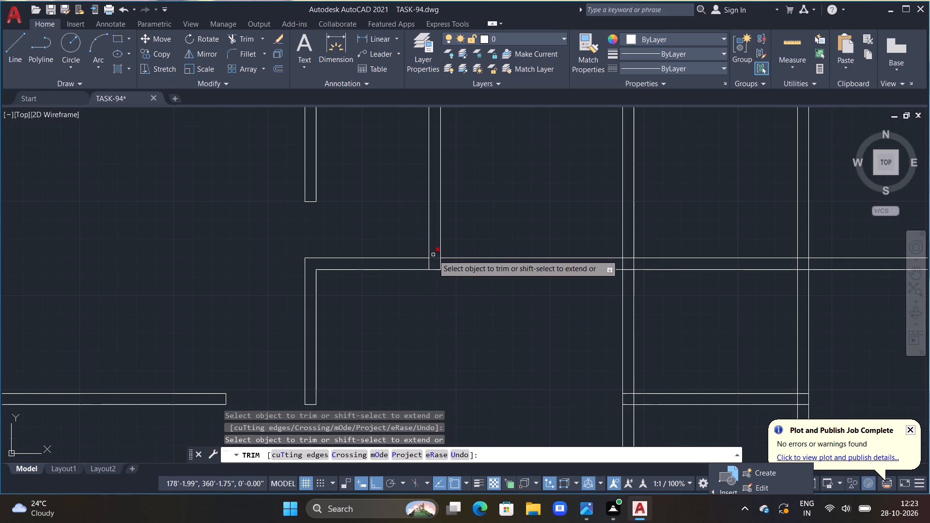
left_click(433, 258)
left_click(428, 262)
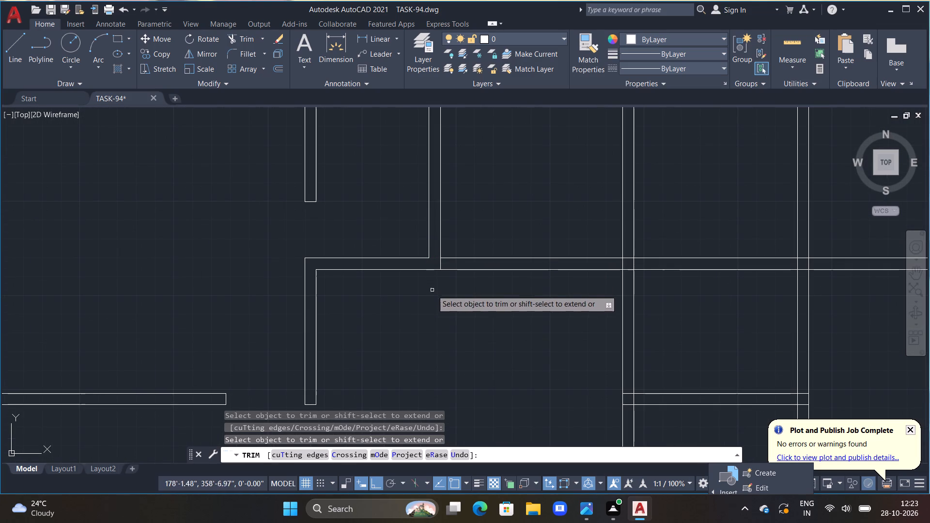
key("Escape")
key("Escape")
key("Escape")
key("Escape")
Offset the second vertical partition's right line 2'6" to the right as an opening guide.
scroll(439, 309, "down", 1)
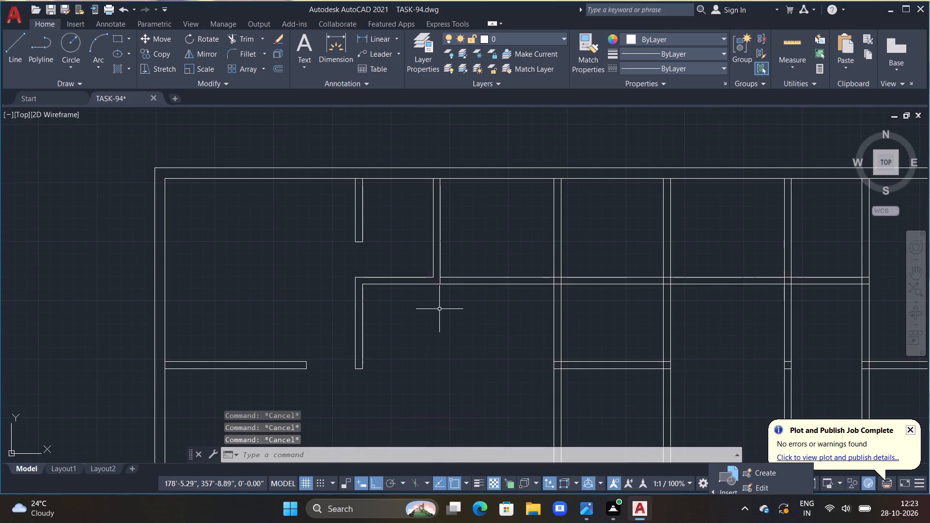
middle_click_drag(457, 310, 409, 328)
scroll(409, 328, "up", 1)
type("OFF")
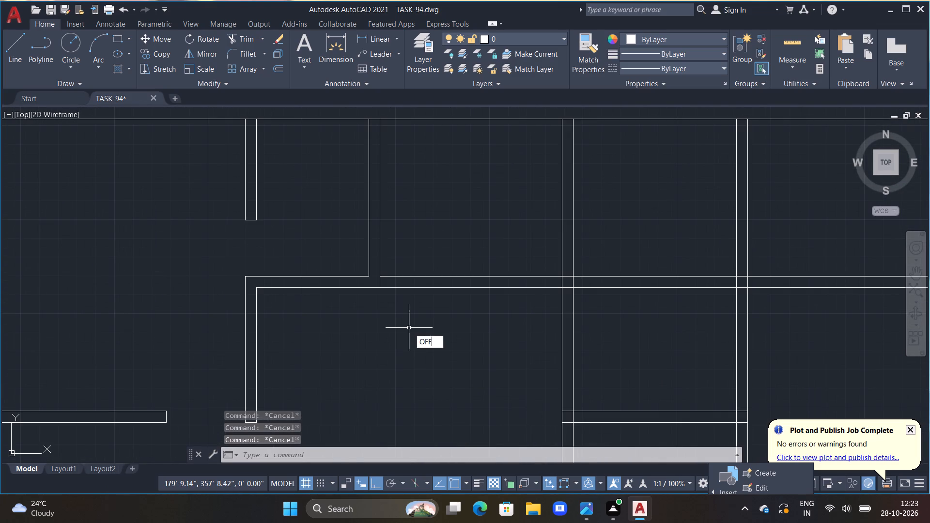
key("space")
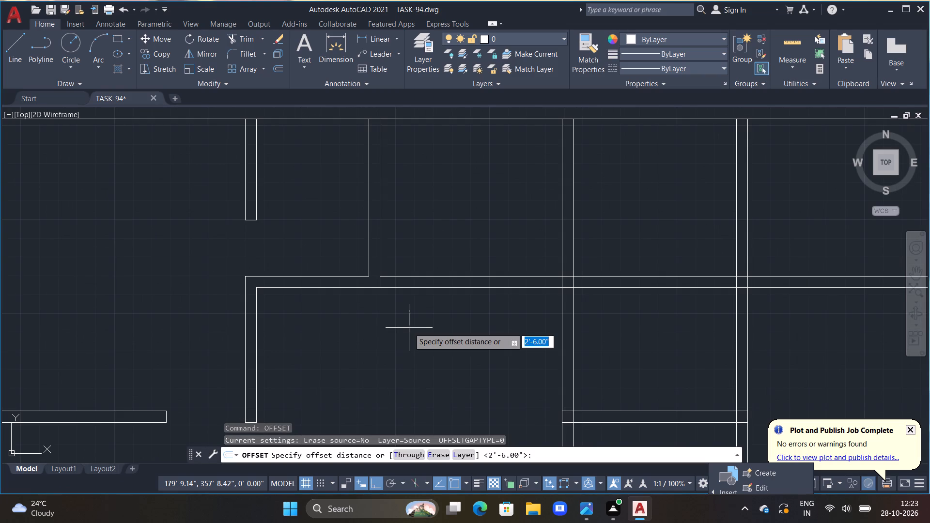
type("2'6\"")
key("Return")
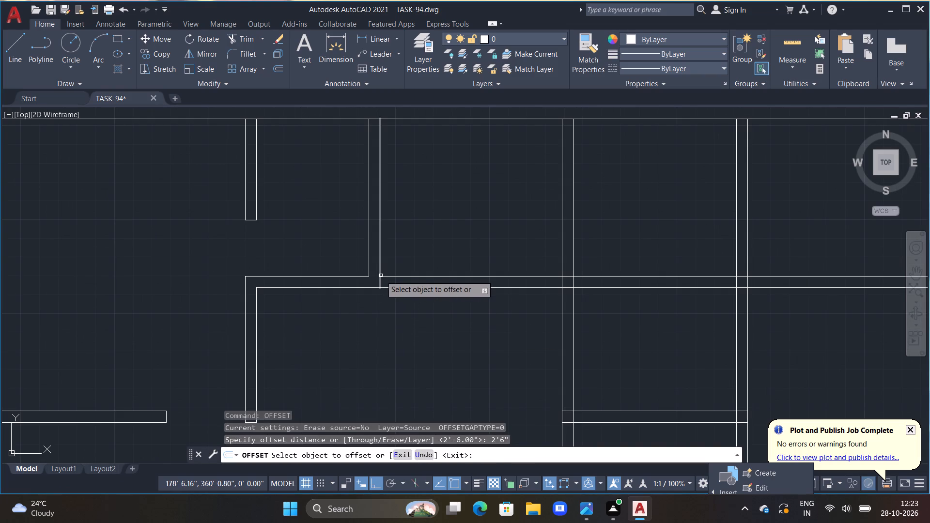
double_click(380, 280)
left_click(397, 298)
key("Escape")
Trim the upper horizontal partition between the second vertical partition and the 2'6" guide, and trim the guide's excess above the end cap.
type("TR")
key("space")
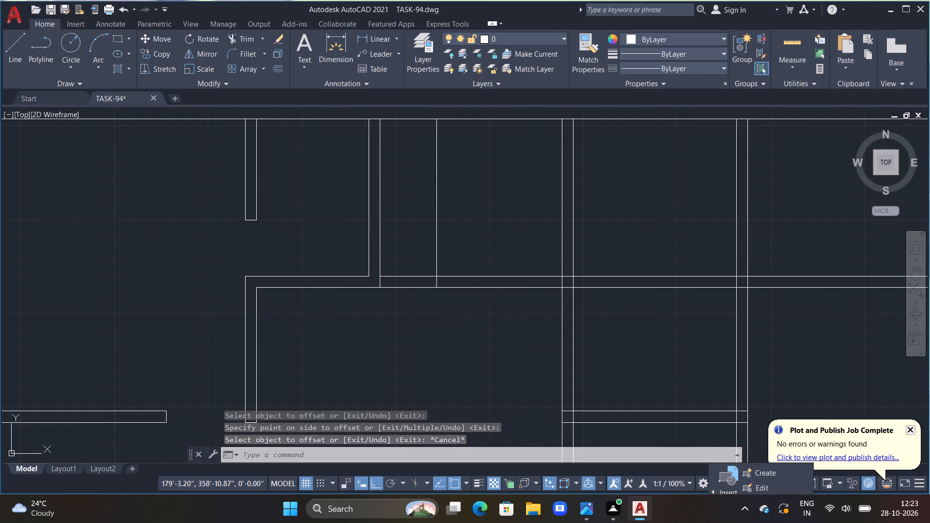
left_click_drag(398, 301, 434, 213)
left_click_drag(437, 202, 418, 217)
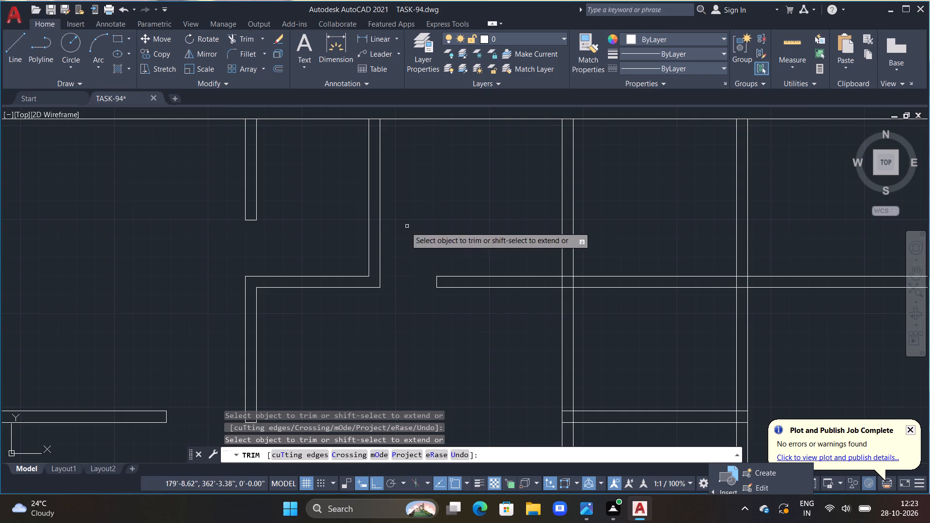
Trim the top outer wall's inner line where the first, second and third vertical partitions join it.
scroll(411, 316, "down", 1)
scroll(399, 188, "up", 2)
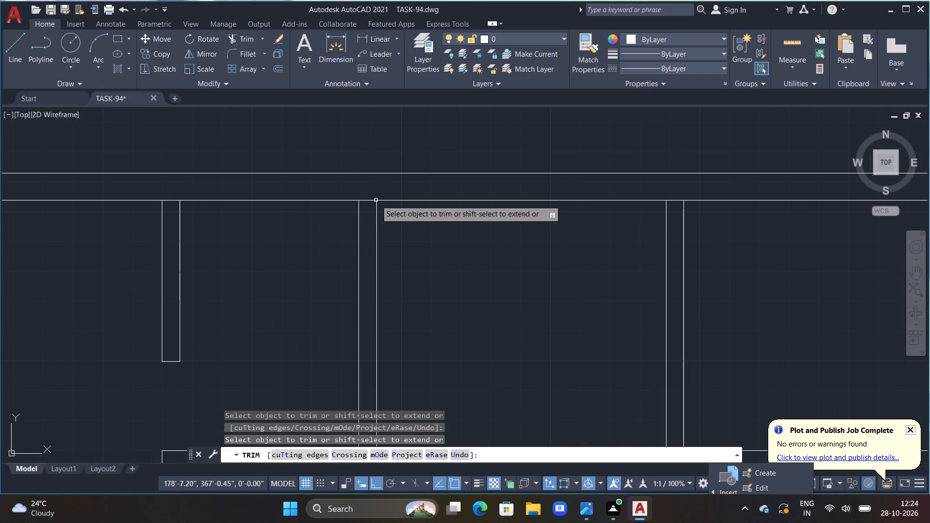
left_click(367, 200)
scroll(365, 205, "down", 4)
scroll(335, 221, "up", 3)
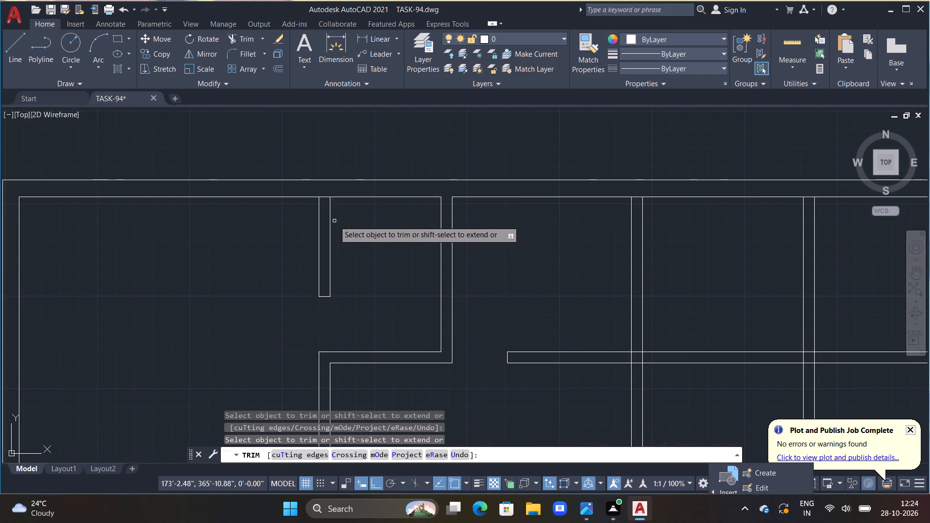
left_click(323, 198)
scroll(472, 280, "down", 2)
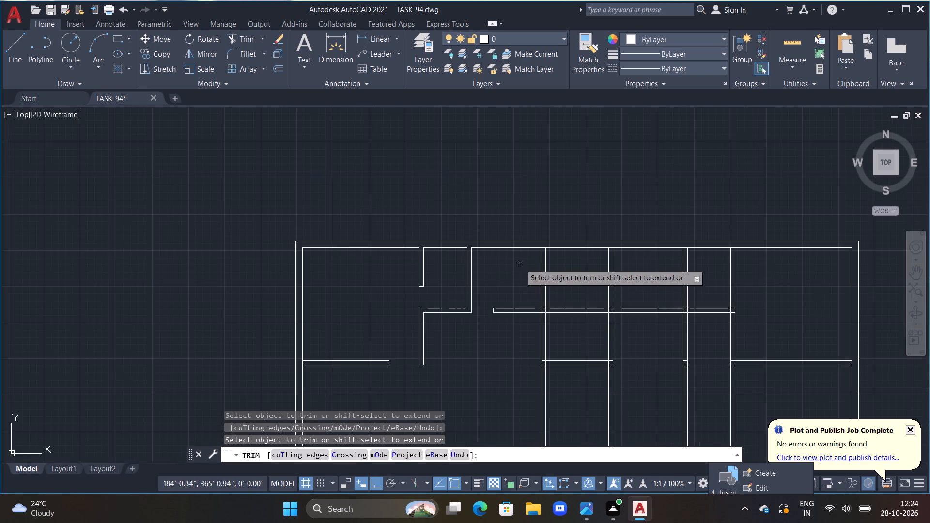
scroll(536, 245, "up", 2)
left_click(551, 251)
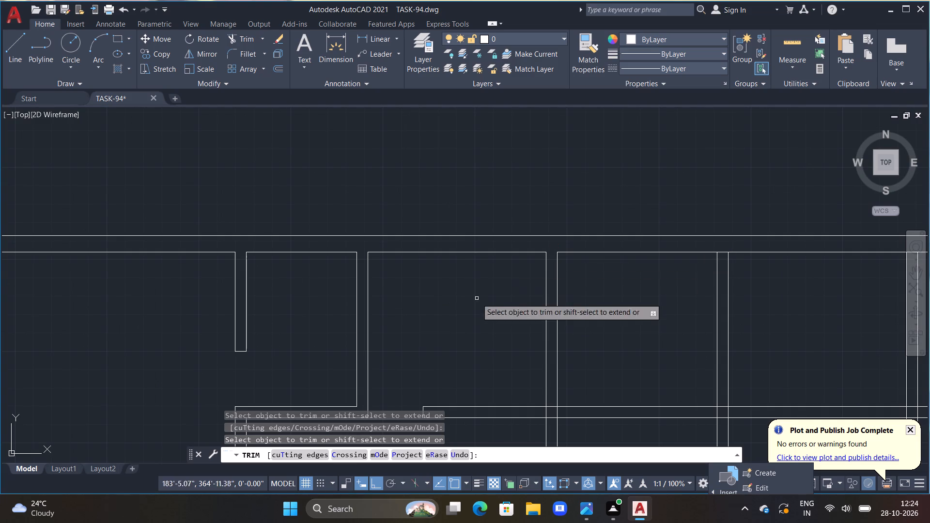
scroll(462, 321, "down", 2)
middle_click_drag(457, 323, 396, 231)
middle_click_drag(348, 339, 362, 332)
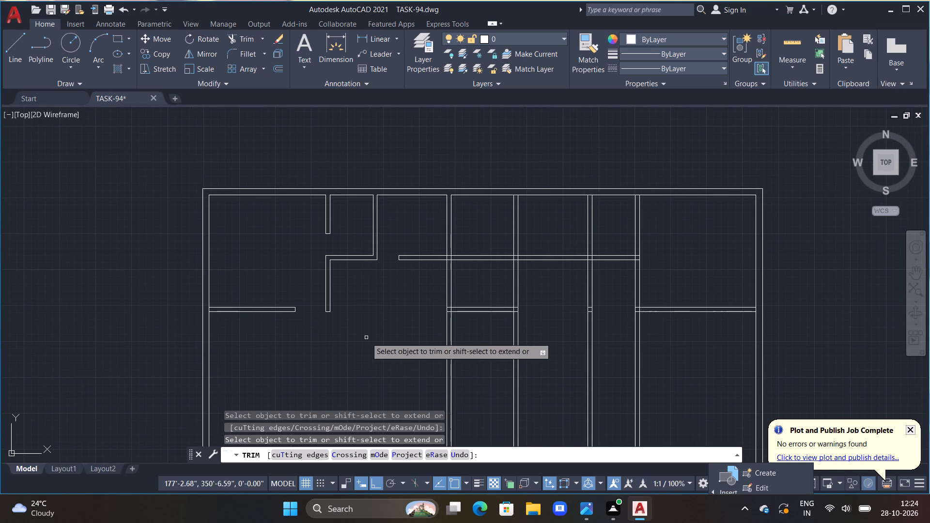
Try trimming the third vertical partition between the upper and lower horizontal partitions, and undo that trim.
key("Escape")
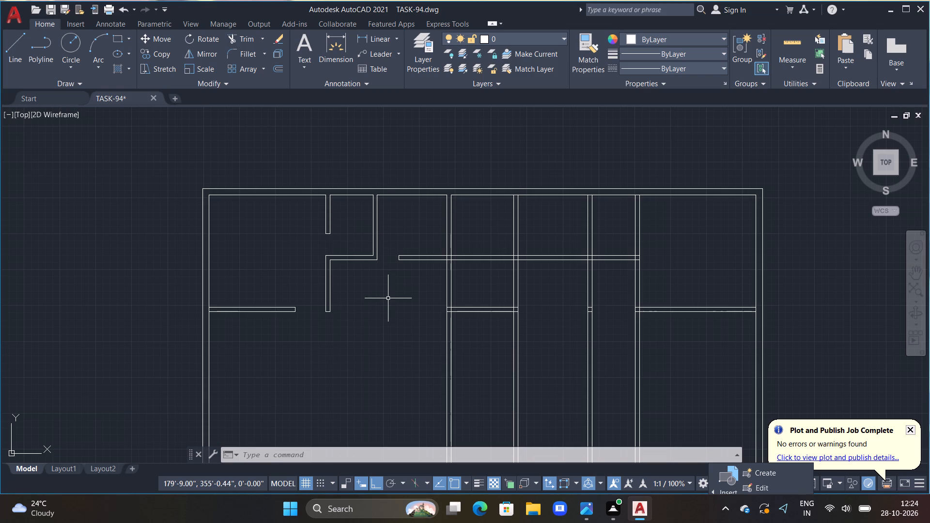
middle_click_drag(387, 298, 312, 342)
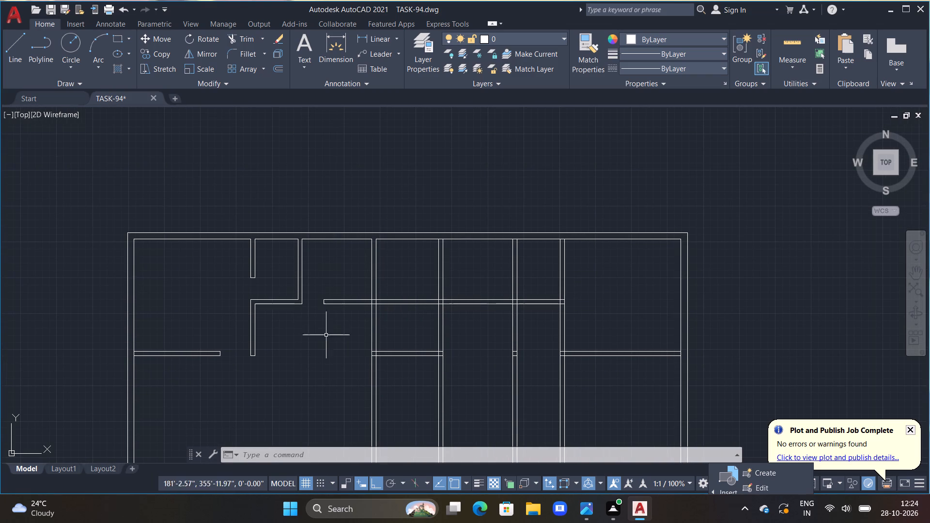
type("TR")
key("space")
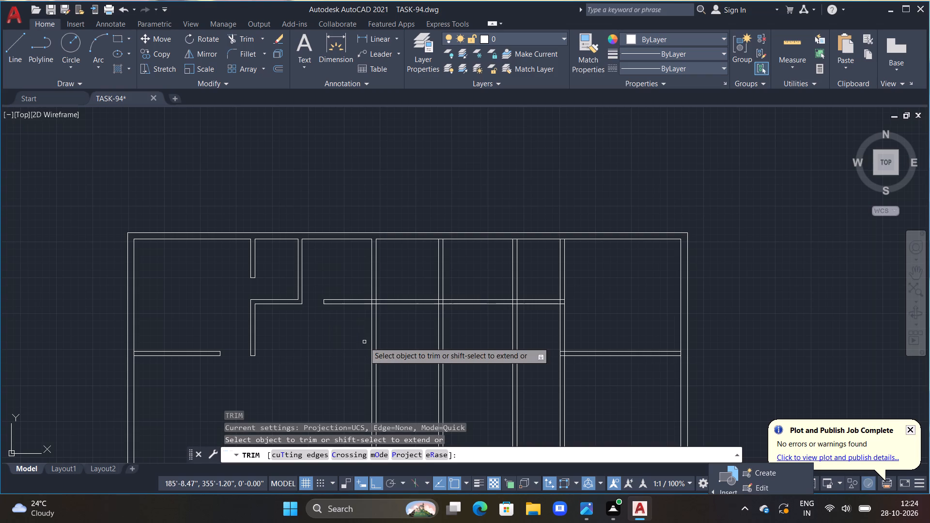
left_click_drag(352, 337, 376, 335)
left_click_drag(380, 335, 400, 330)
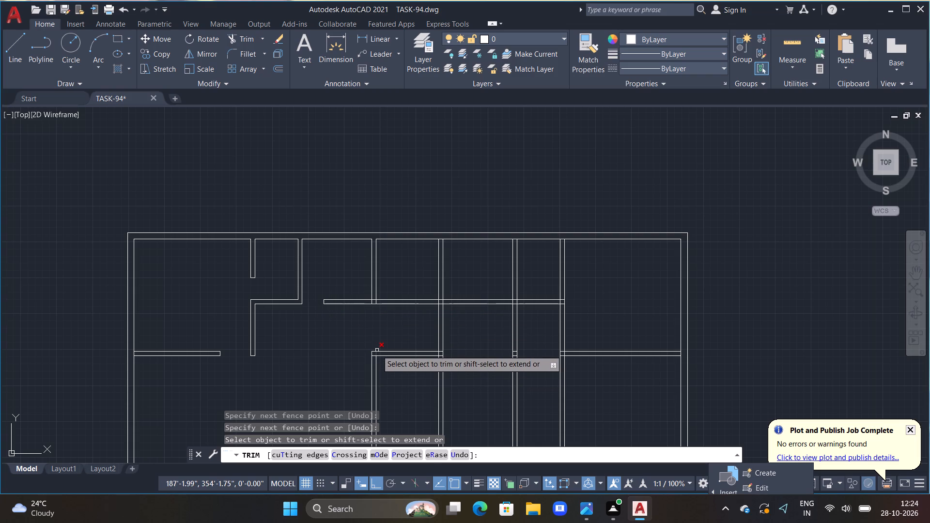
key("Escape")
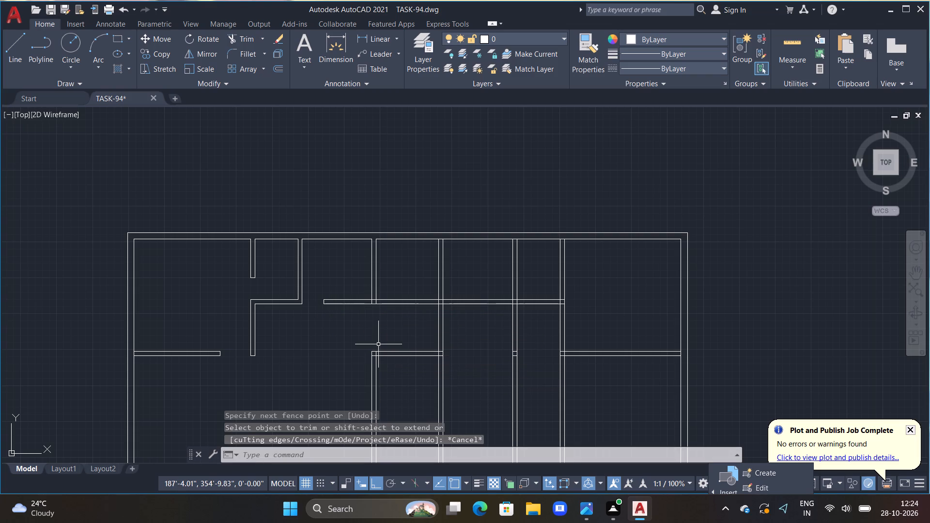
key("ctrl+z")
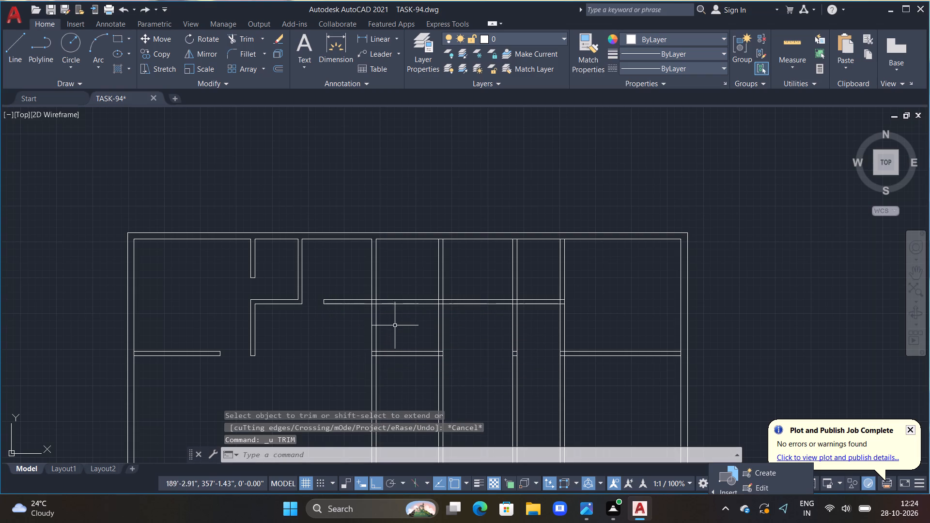
Trim both lines of the lower horizontal partition between the third and fourth vertical partitions.
middle_click_drag(390, 326, 397, 298)
key("Escape")
key("Escape")
type("TR")
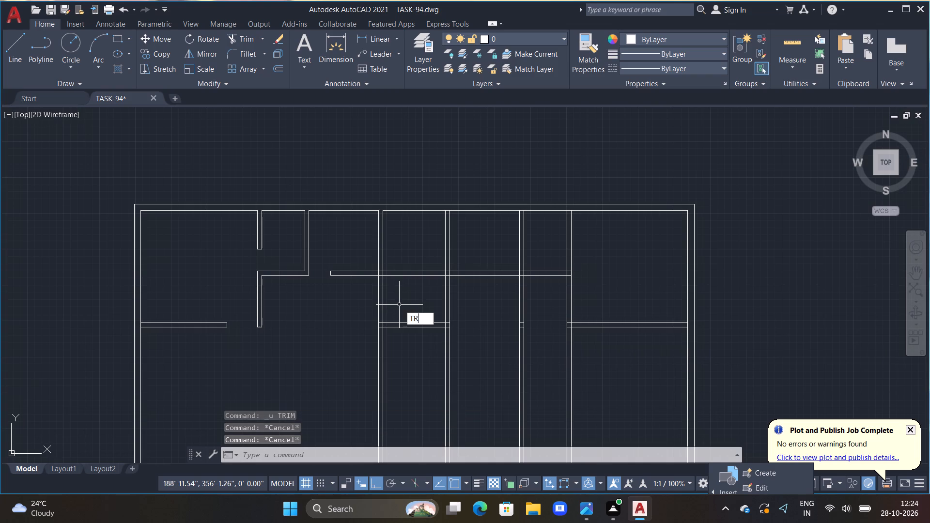
key("space")
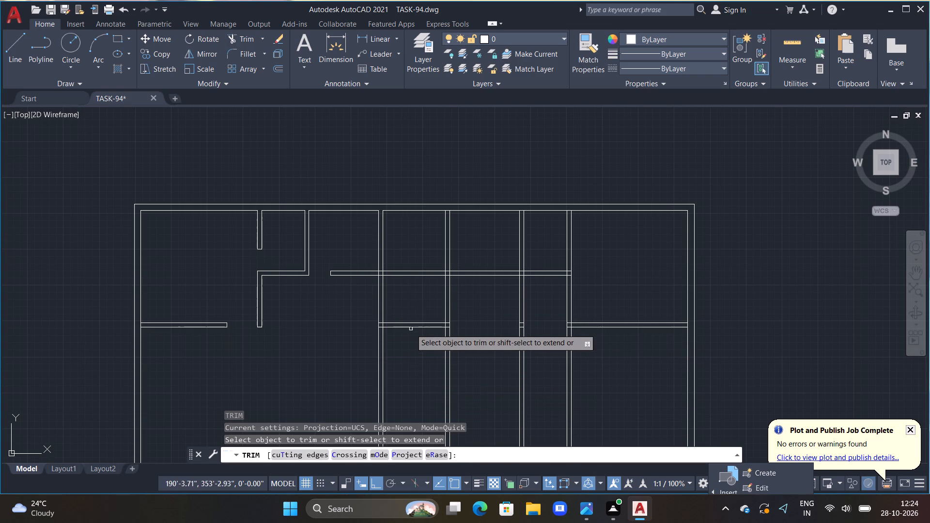
left_click_drag(406, 309, 412, 380)
Trim the leftover pieces of the lower horizontal partition inside the third, fourth and fifth vertical partitions.
scroll(382, 336, "up", 2)
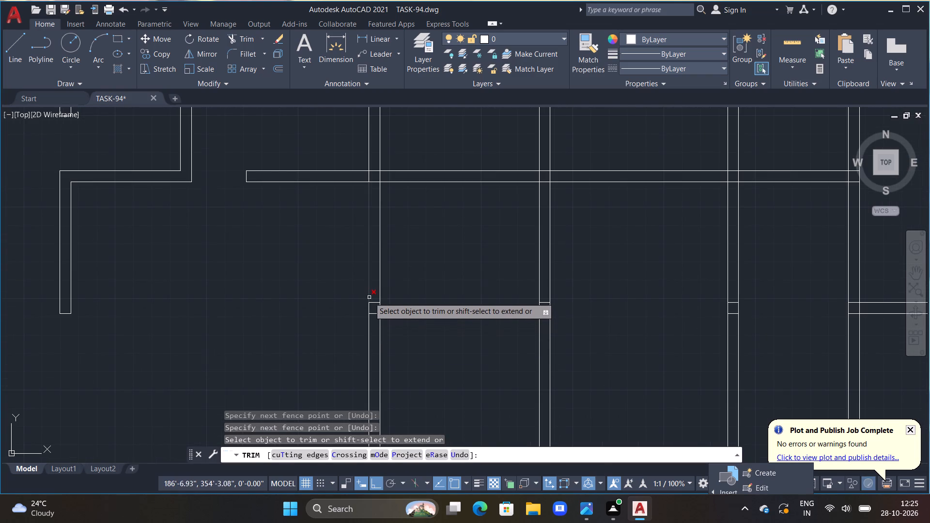
left_click_drag(373, 304, 373, 308)
left_click(373, 315)
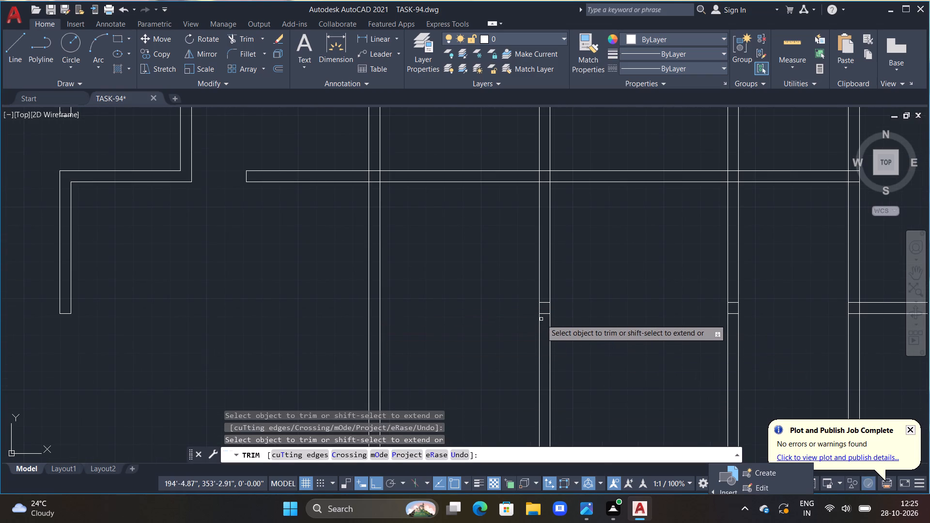
left_click(542, 314)
left_click(544, 303)
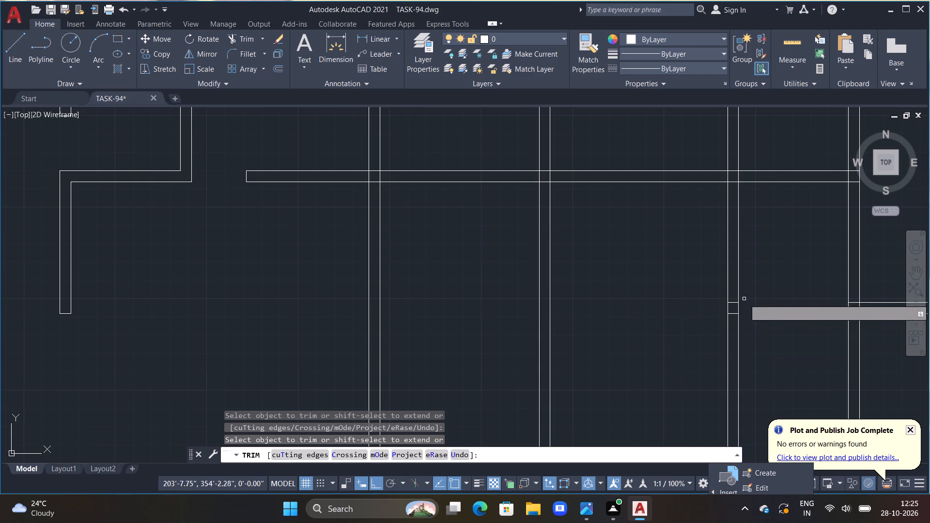
left_click_drag(732, 303, 732, 308)
left_click(732, 316)
scroll(544, 274, "down", 3)
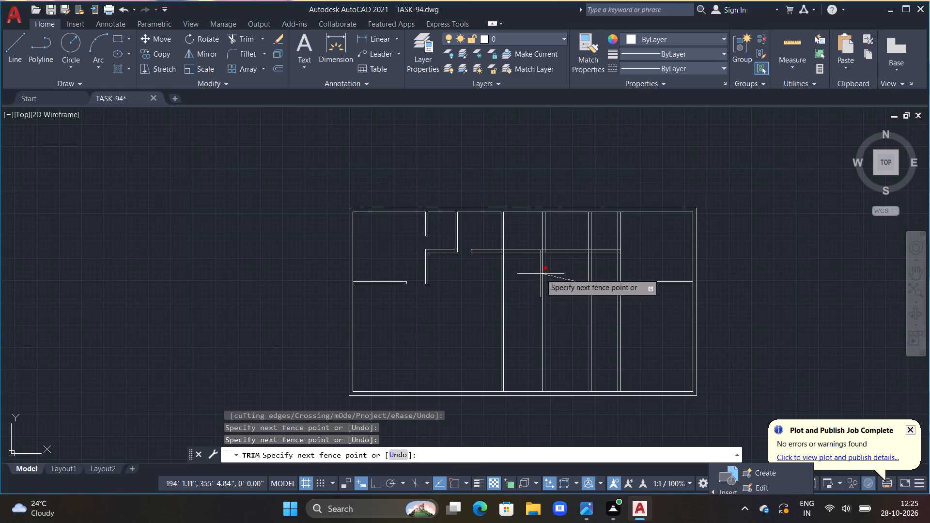
scroll(592, 309, "up", 6)
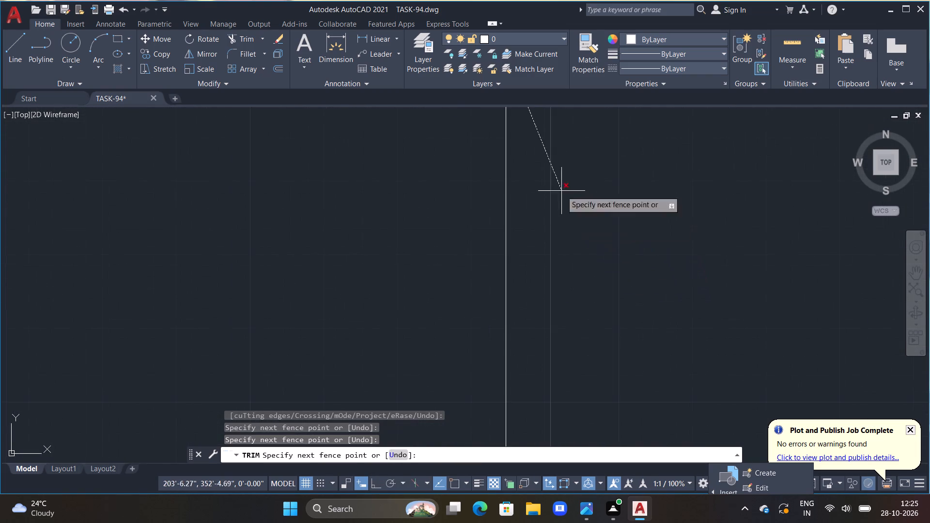
scroll(527, 141, "down", 2)
middle_click_drag(527, 147, 535, 255)
left_click(535, 209)
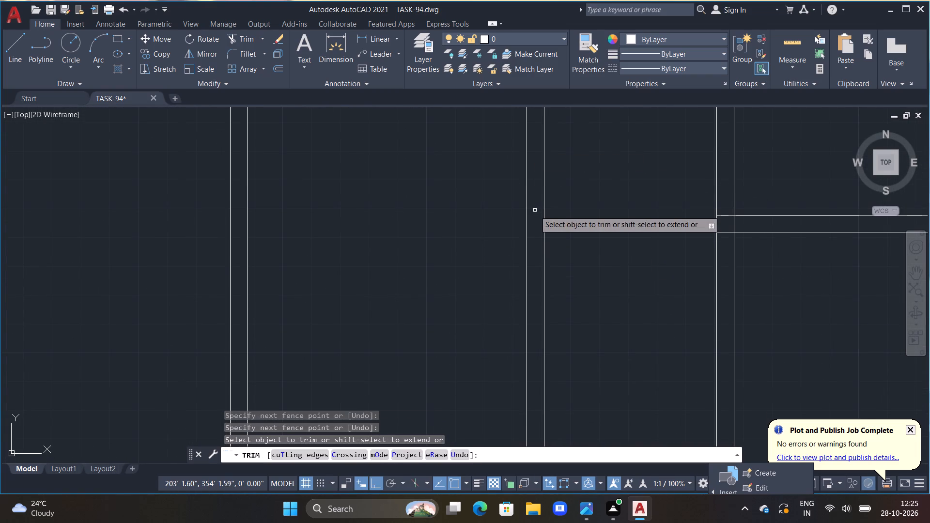
Trim the upper horizontal partition's two lines and the third vertical partition's left line inside their junction.
scroll(535, 212, "down", 3)
middle_click_drag(413, 201, 462, 325)
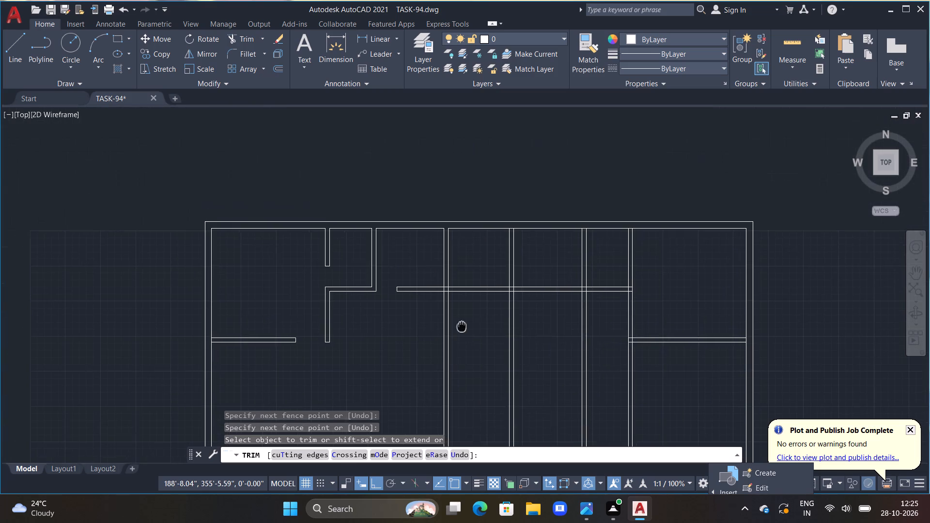
middle_click_drag(462, 325, 462, 326)
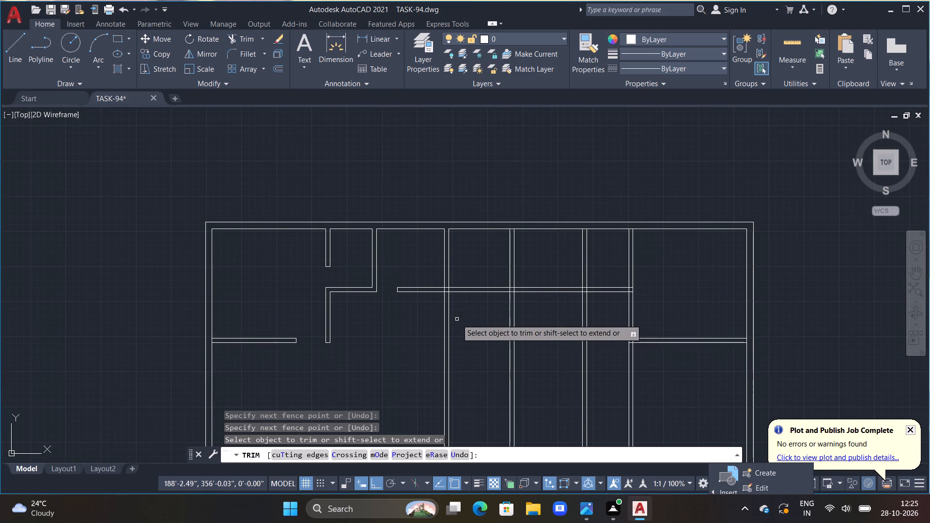
scroll(445, 288, "up", 2)
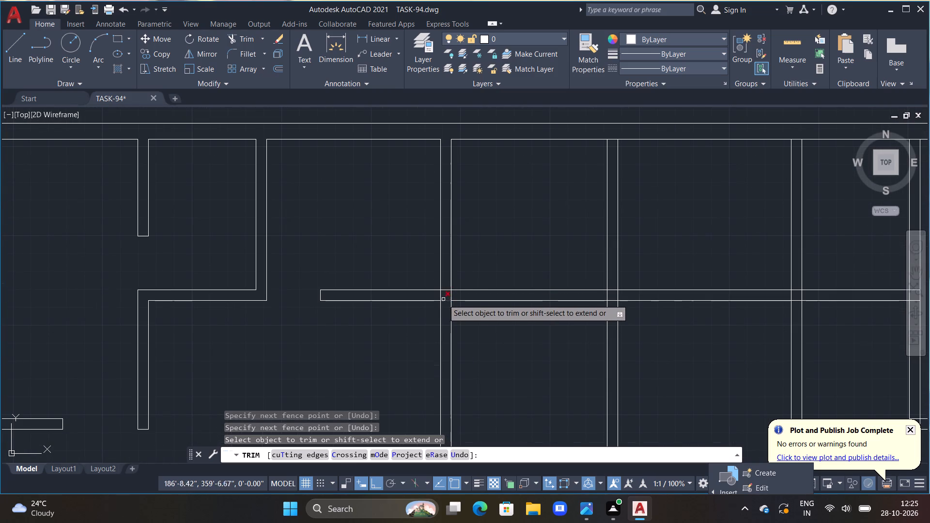
left_click(439, 298)
left_click(445, 291)
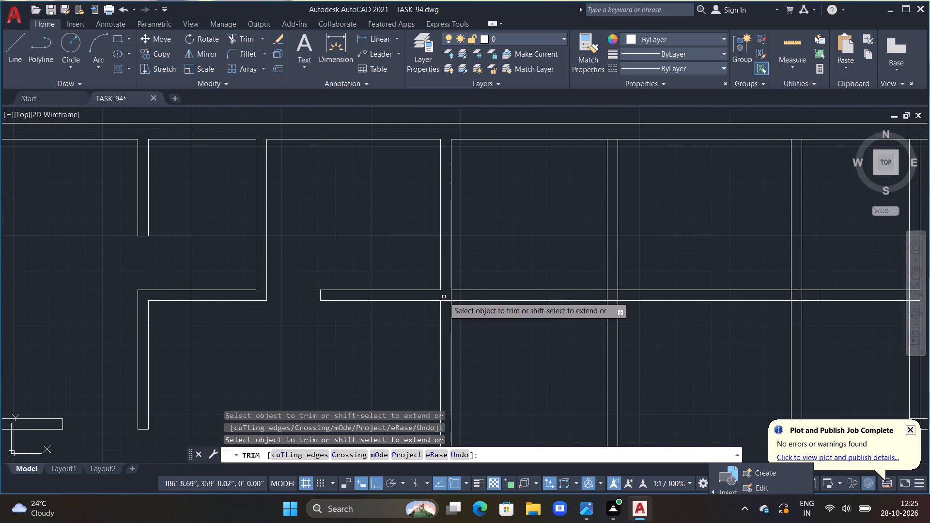
left_click(444, 300)
Trim the upper horizontal partition between the third and fourth vertical partitions, and clear the overlapping lines inside its junction with the fourth.
left_click_drag(517, 258, 529, 362)
scroll(529, 357, "down", 3)
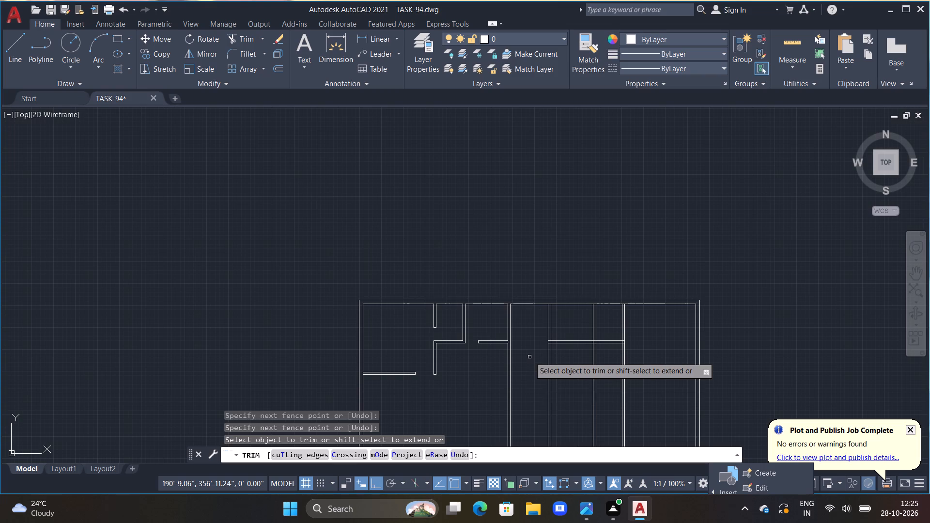
scroll(570, 353, "up", 4)
left_click_drag(452, 266, 452, 302)
left_click(459, 289)
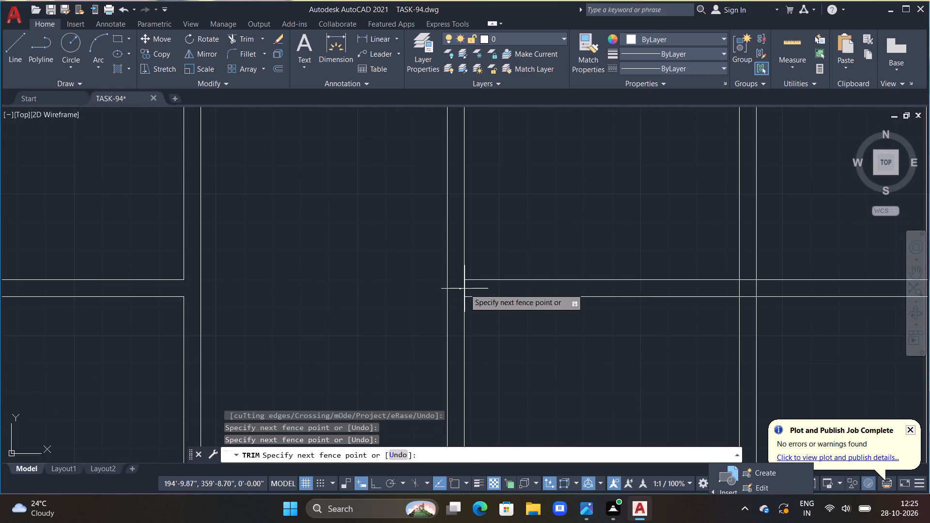
left_click(469, 287)
Trim the top outer wall's inner line where the fourth, fifth and sixth vertical partitions join it.
scroll(518, 334, "down", 3)
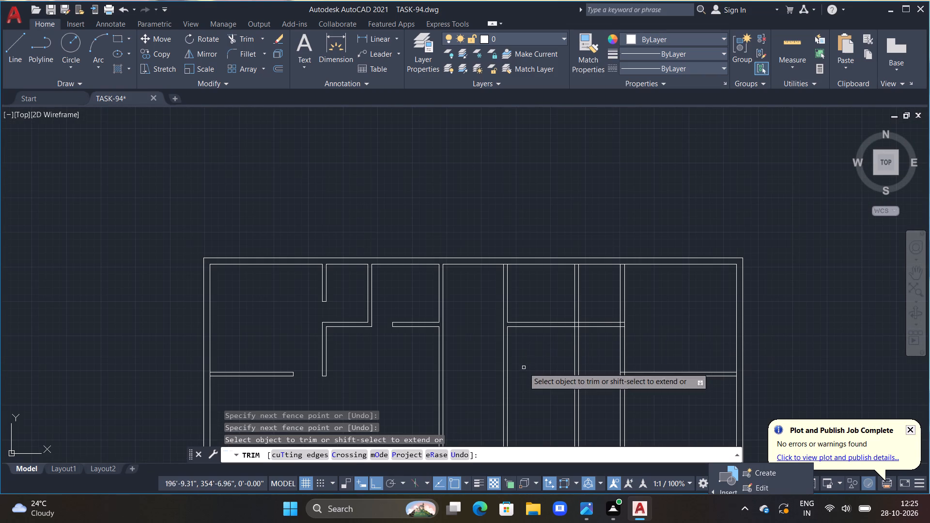
scroll(500, 266, "up", 3)
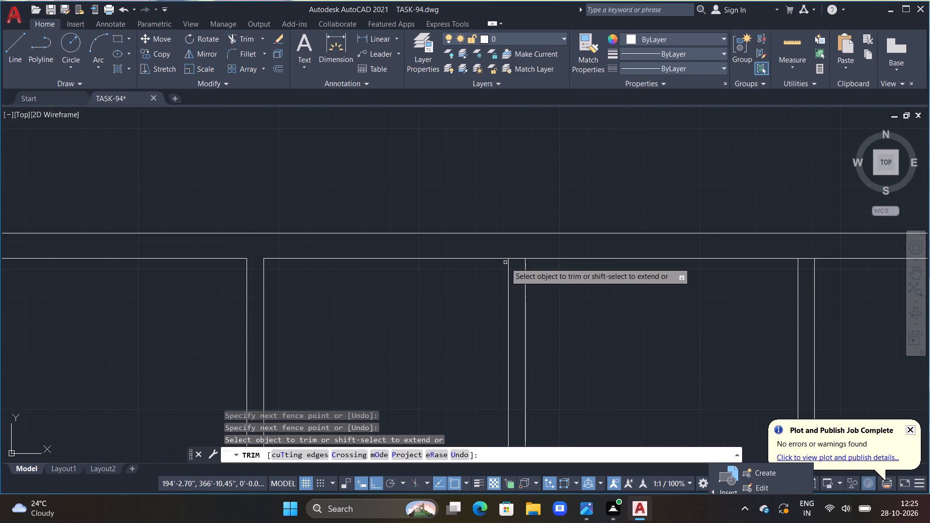
left_click(518, 259)
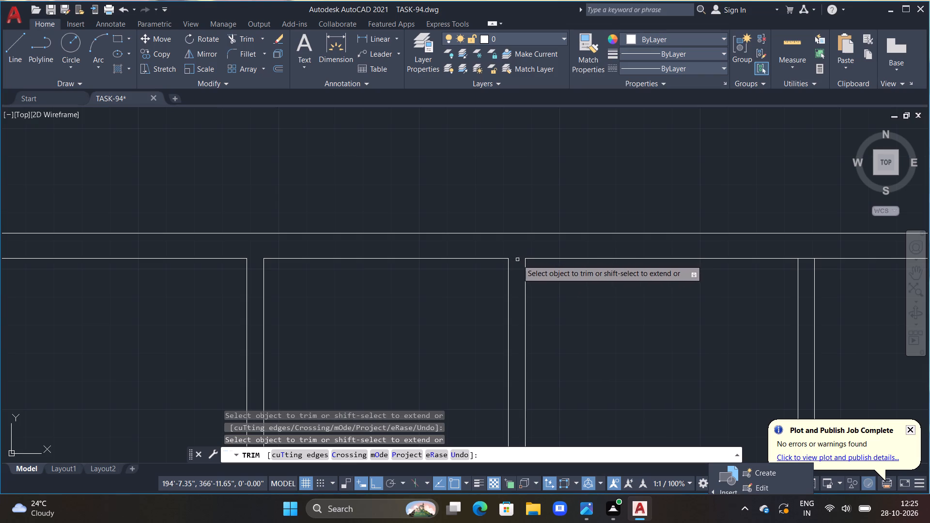
middle_click_drag(640, 319, 312, 317)
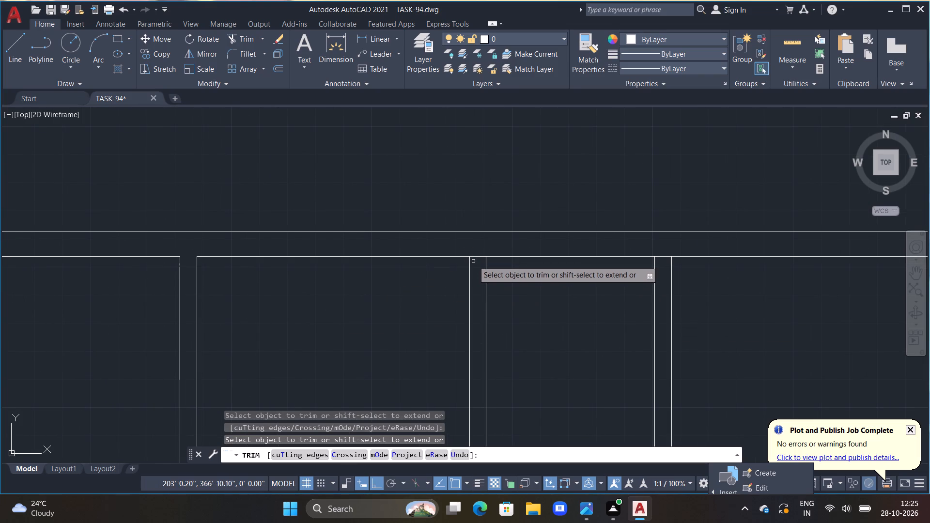
left_click(475, 257)
left_click(663, 256)
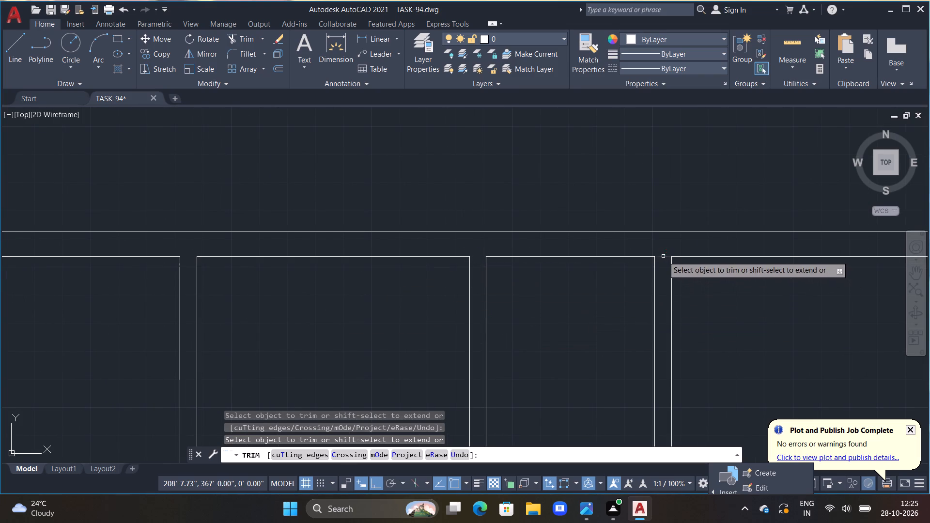
scroll(539, 296, "down", 2)
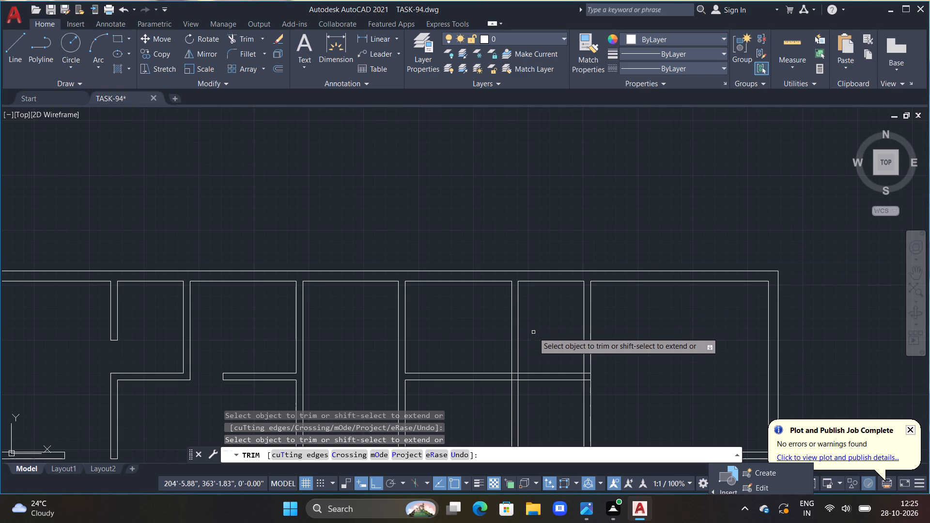
key("Escape")
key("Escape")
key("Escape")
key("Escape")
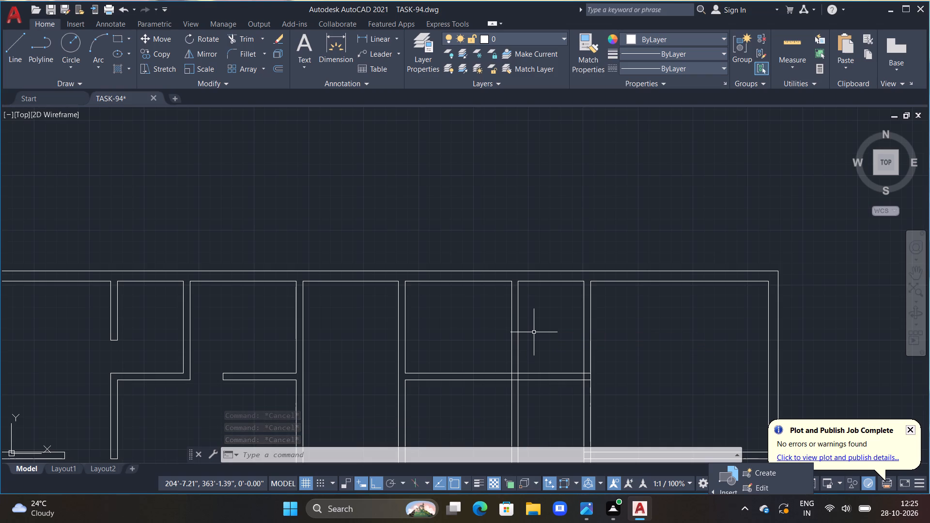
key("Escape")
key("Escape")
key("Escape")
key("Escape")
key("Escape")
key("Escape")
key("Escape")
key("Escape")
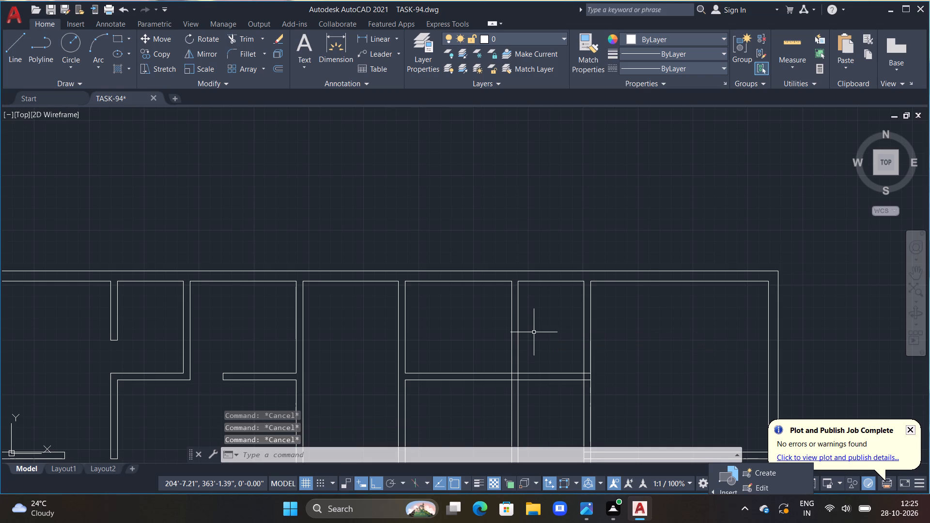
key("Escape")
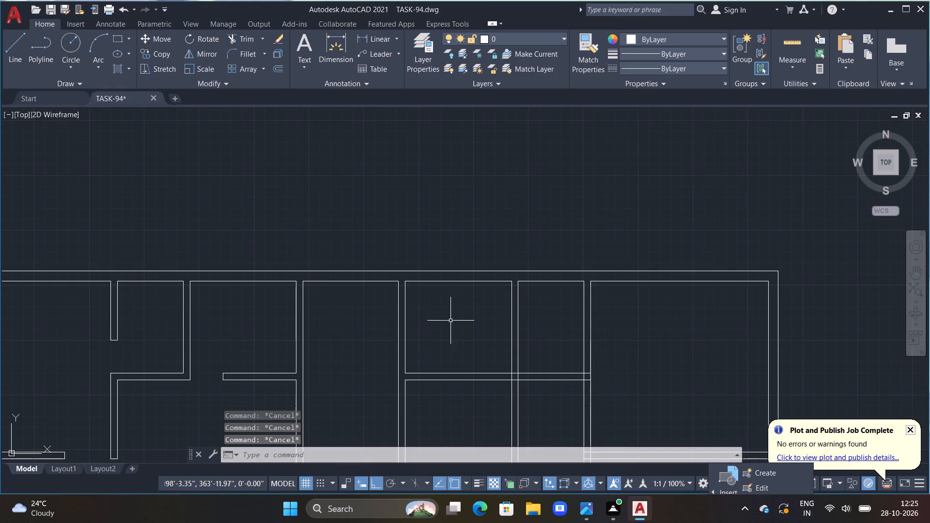
Offset the fifth vertical partition's left line 2'6" to the left, across the upper horizontal partition, to mark a door opening.
middle_click_drag(451, 323, 422, 237)
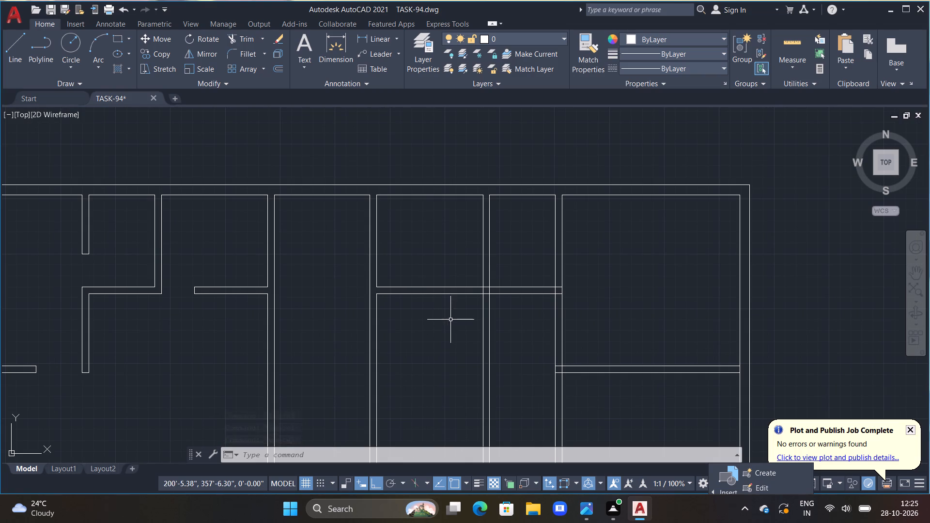
key("Escape")
key("Escape")
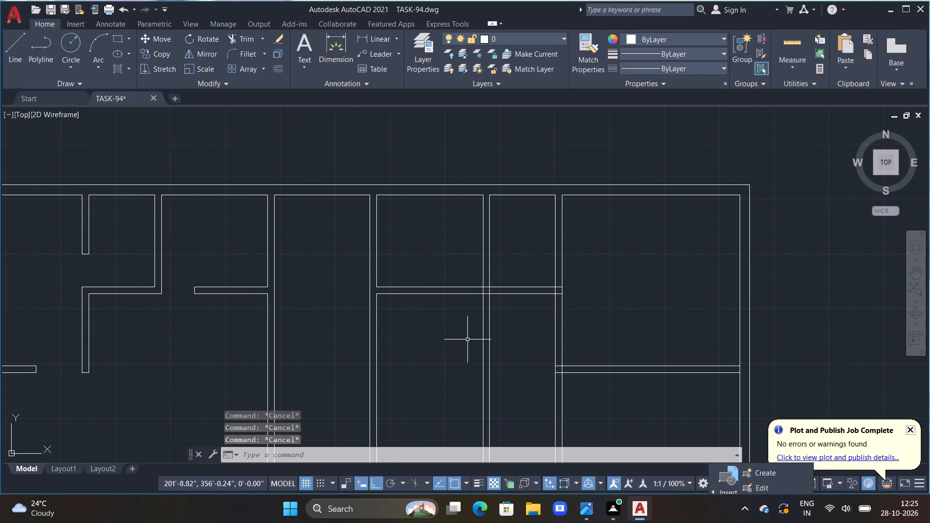
key("Escape")
key("Escape")
type("OFF")
key("space")
type("2'6\"")
key("Return")
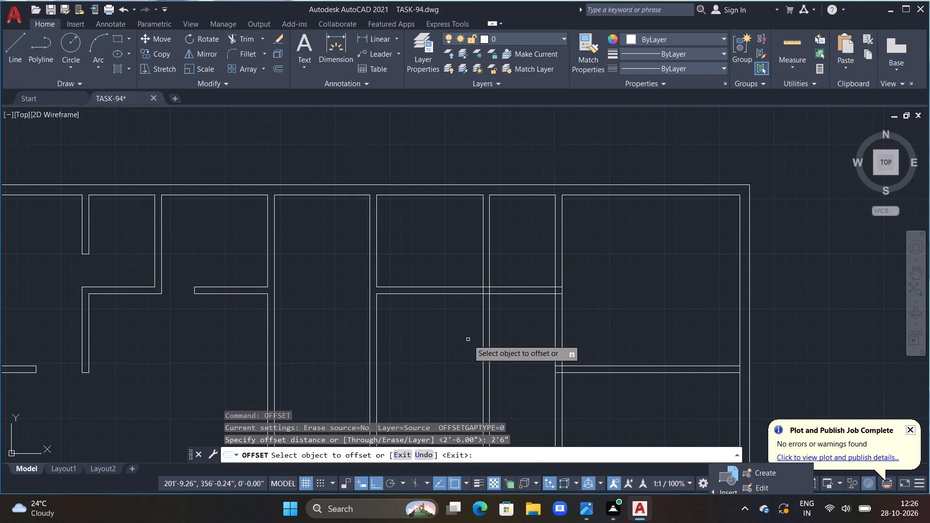
left_click(482, 311)
left_click(464, 316)
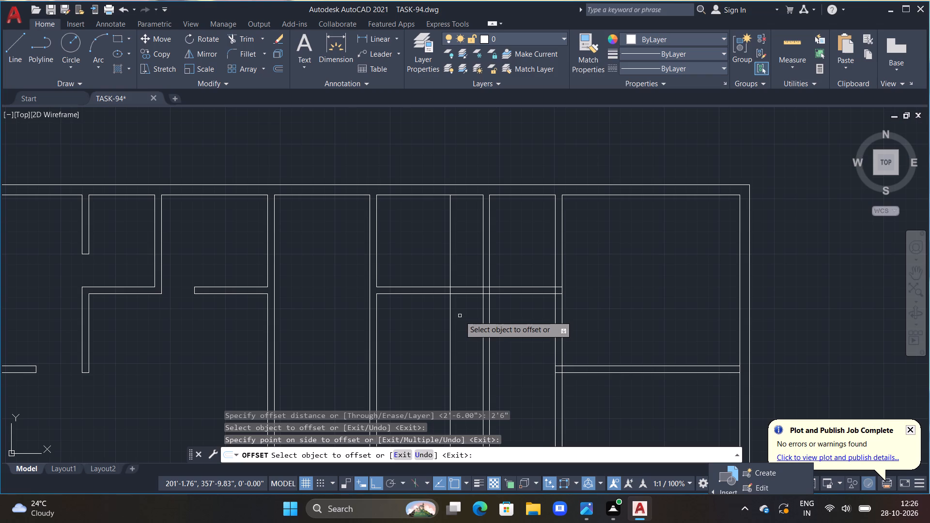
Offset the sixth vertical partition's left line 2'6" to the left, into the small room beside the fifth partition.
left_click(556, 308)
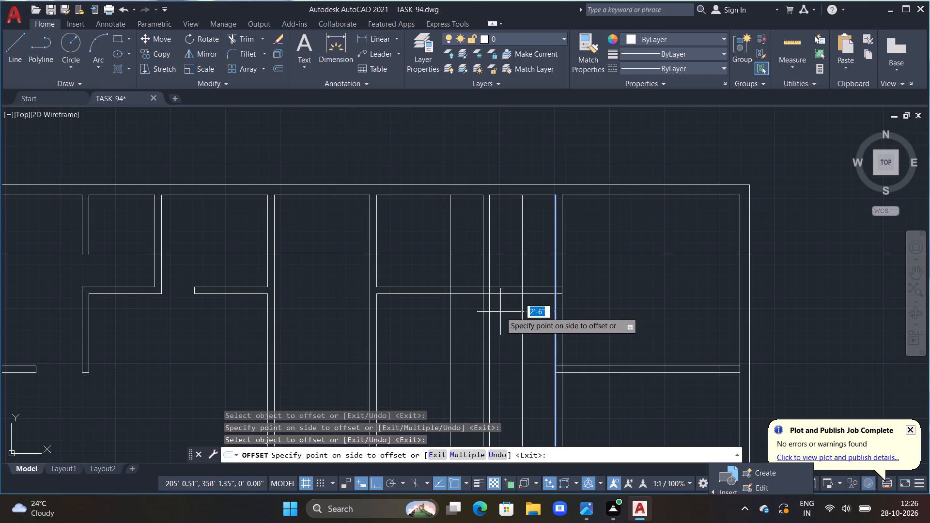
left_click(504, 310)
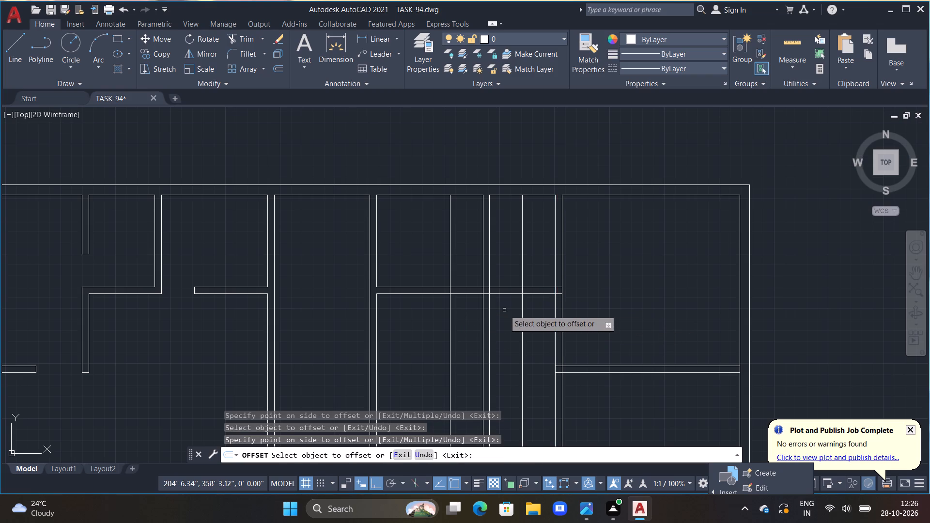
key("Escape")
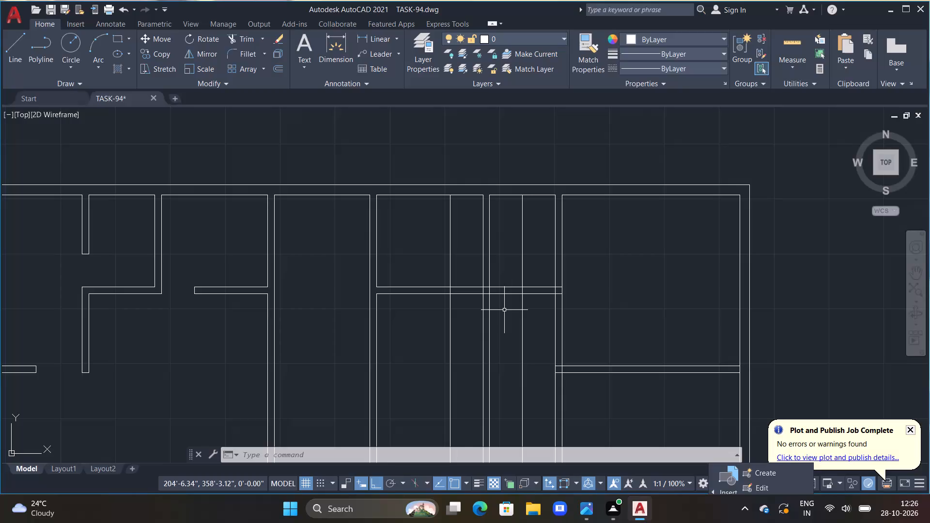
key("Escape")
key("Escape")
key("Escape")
Cut the 2'6" door opening in the upper horizontal partition beside the fifth vertical partition and trim the excess offset line.
key("t")
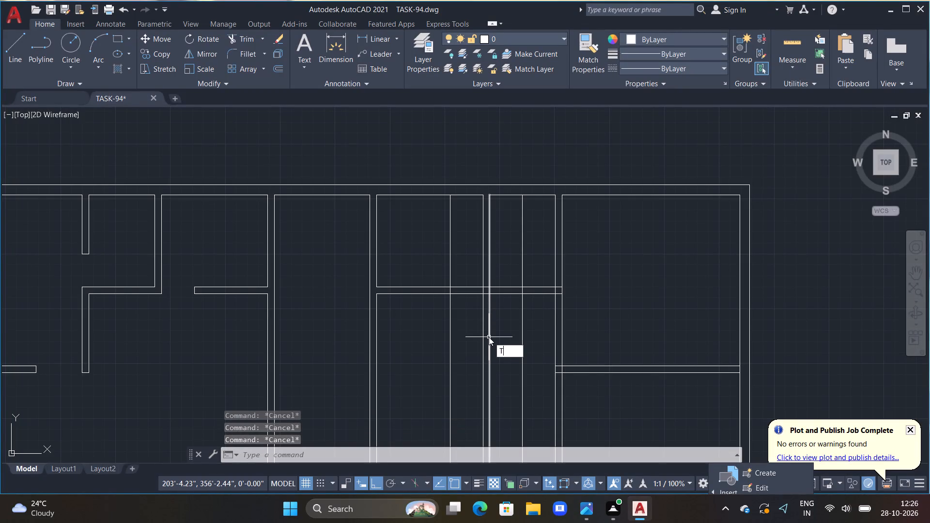
key("r")
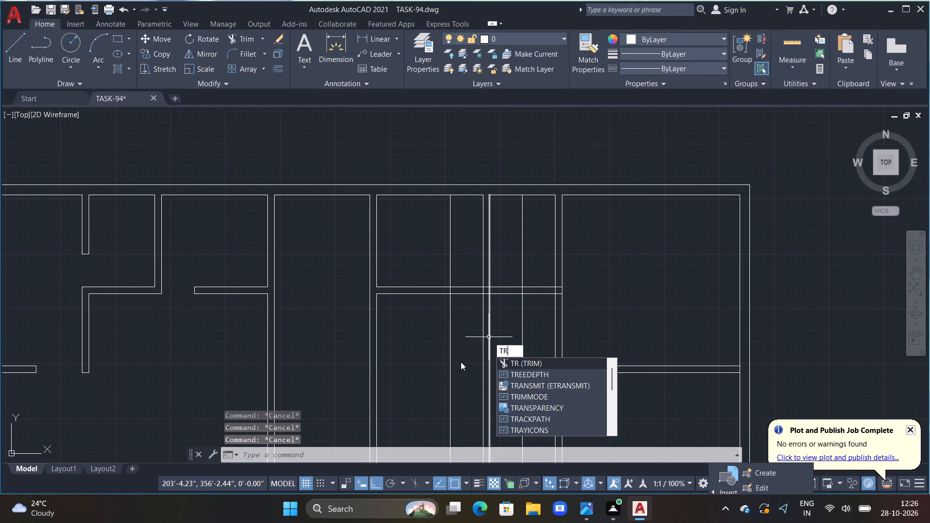
key("space")
left_click_drag(438, 251, 457, 268)
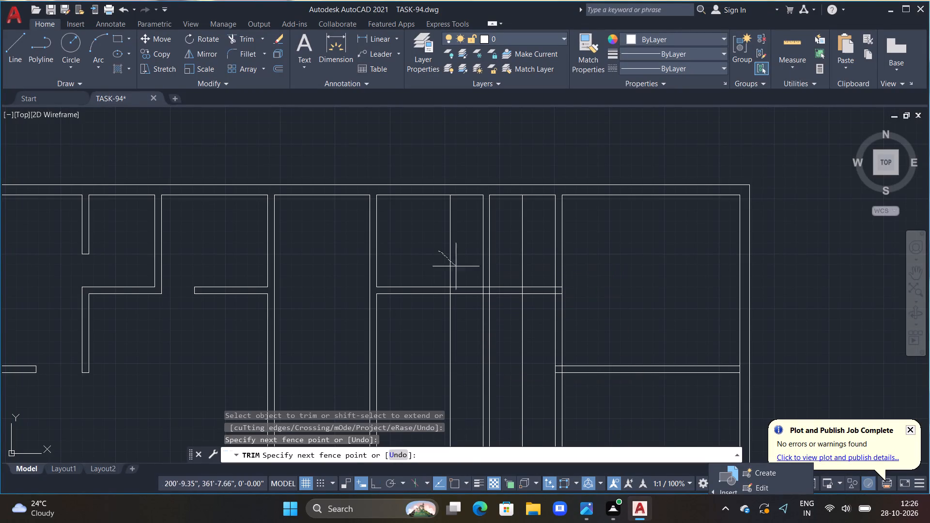
left_click_drag(457, 268, 424, 362)
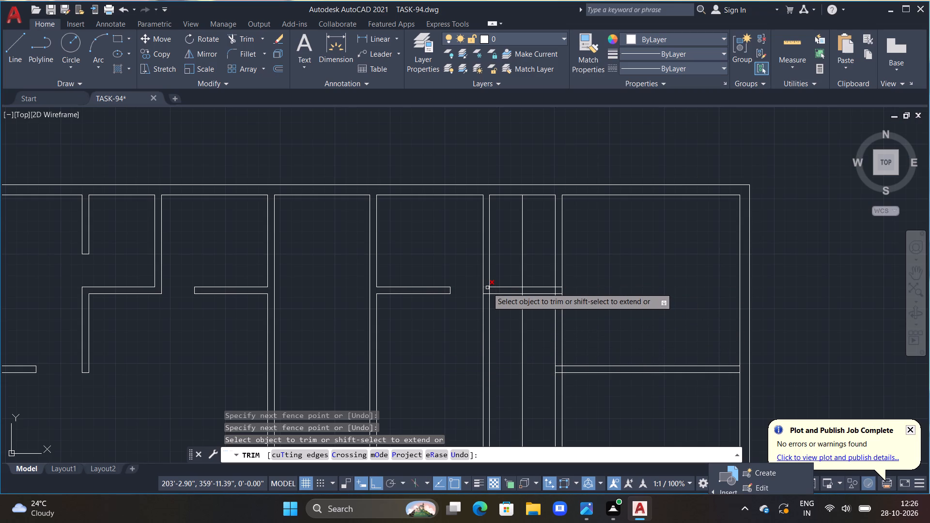
Trim away the fifth vertical partition below the upper horizontal partition and clear the overlapping lines inside their corner.
left_click_drag(494, 318, 473, 327)
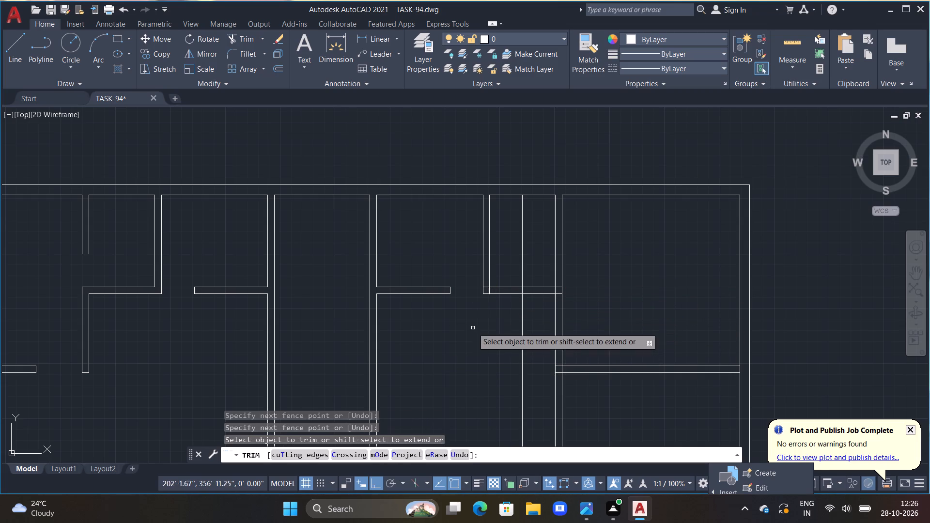
left_click(486, 287)
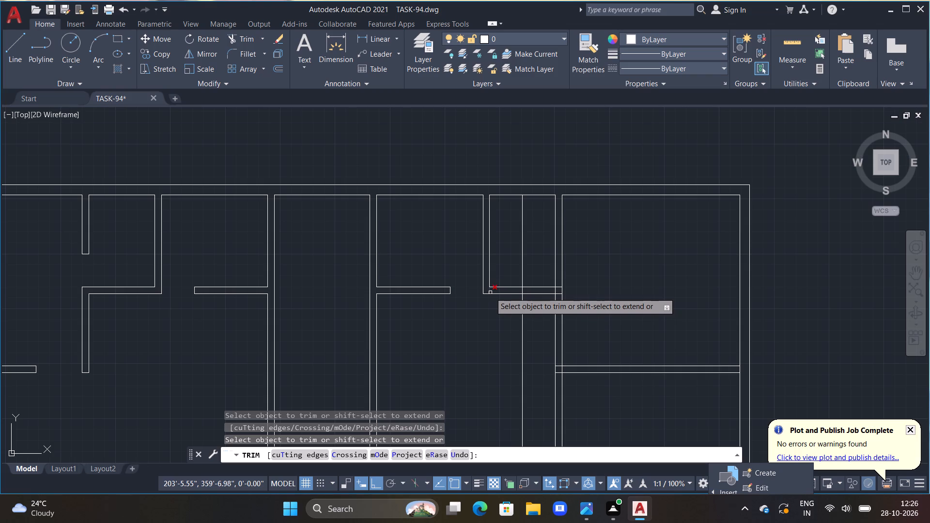
left_click(490, 292)
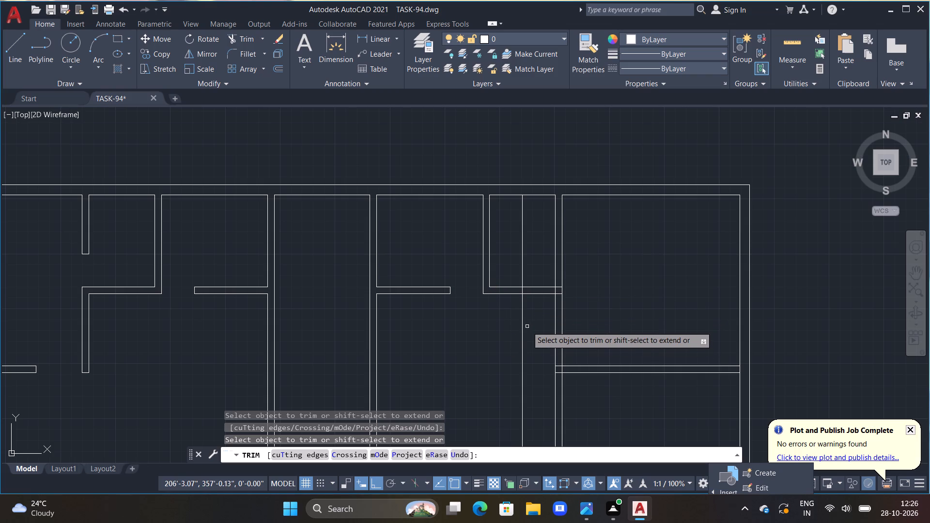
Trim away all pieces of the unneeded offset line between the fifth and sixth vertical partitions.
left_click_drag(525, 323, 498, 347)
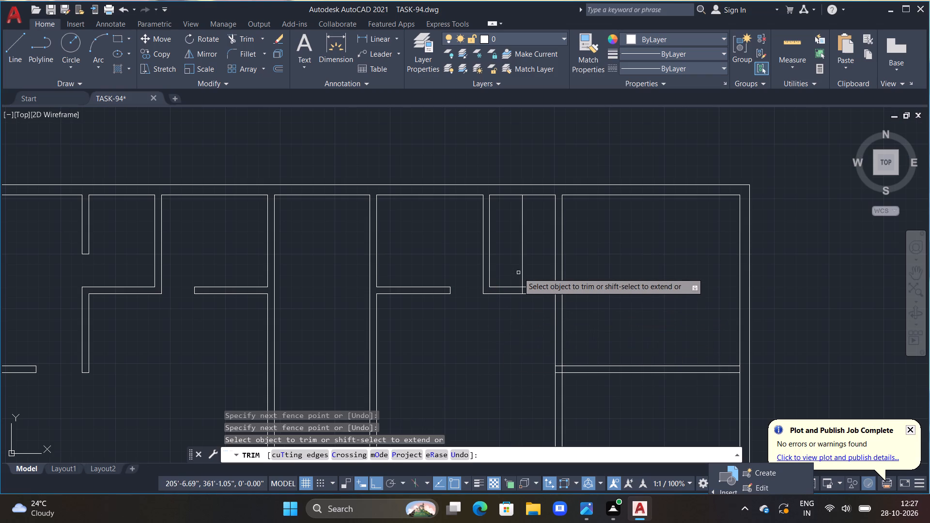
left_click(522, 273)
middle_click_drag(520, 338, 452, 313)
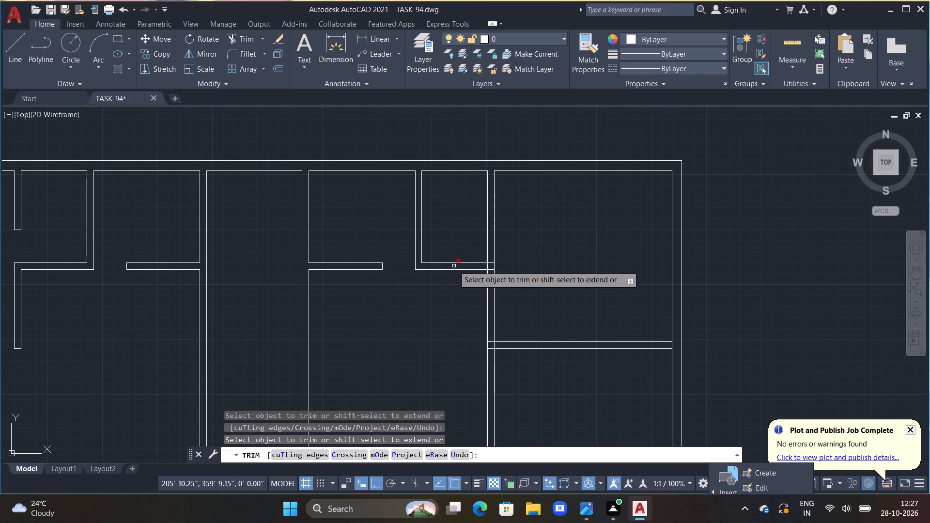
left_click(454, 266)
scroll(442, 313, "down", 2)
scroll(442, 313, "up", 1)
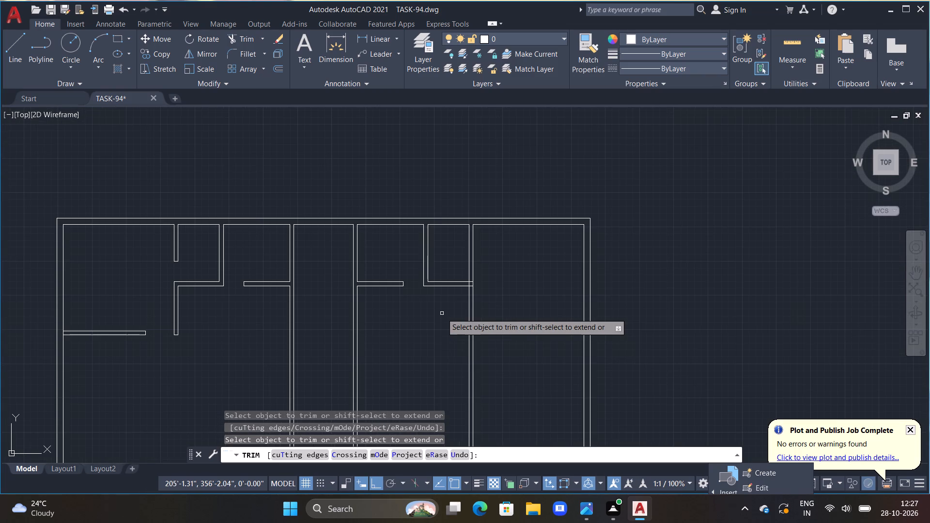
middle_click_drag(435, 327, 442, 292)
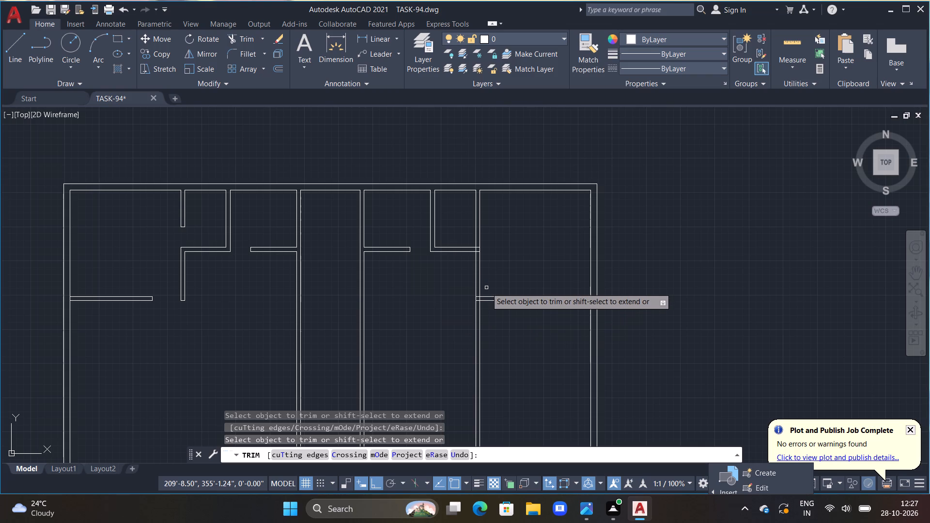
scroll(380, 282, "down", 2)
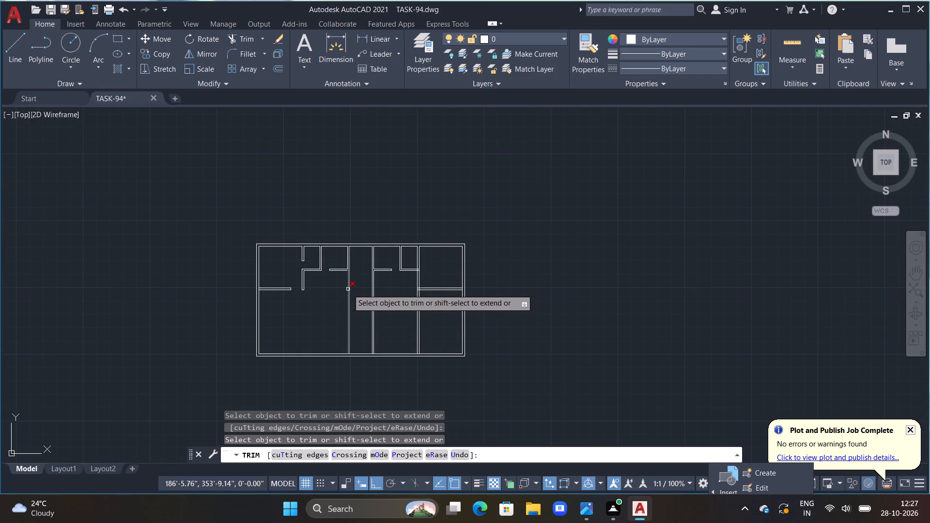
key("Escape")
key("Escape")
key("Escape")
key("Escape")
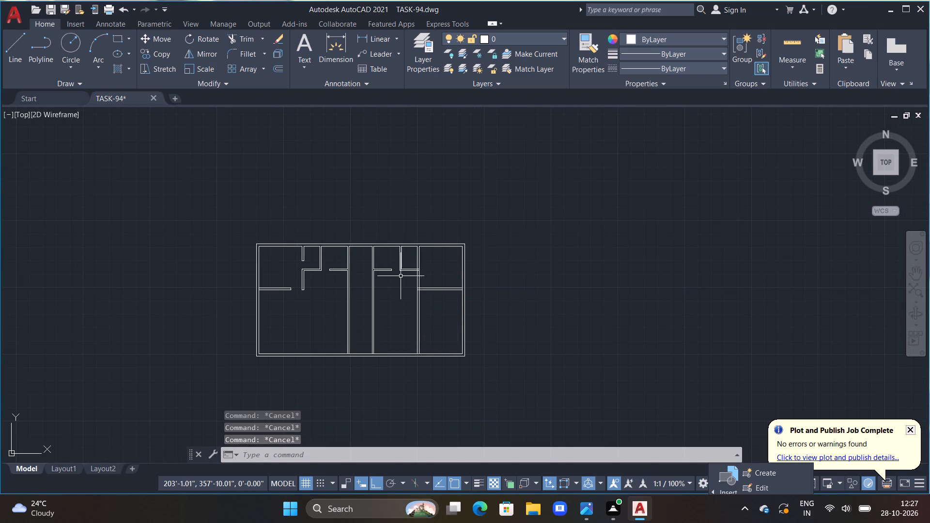
Trim the sixth vertical partition's left line and the upper horizontal partition's lower line inside their junction.
scroll(402, 276, "up", 2)
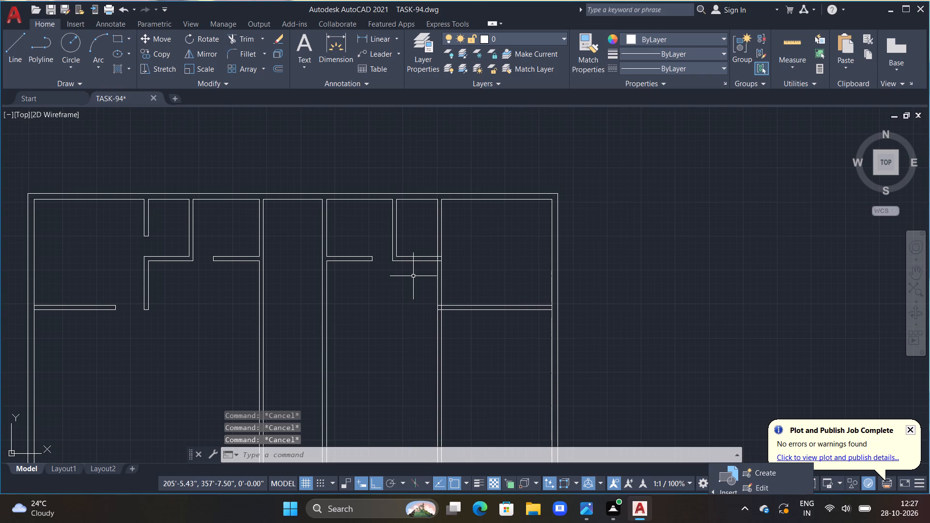
type("TR")
key("space")
scroll(446, 257, "up", 1)
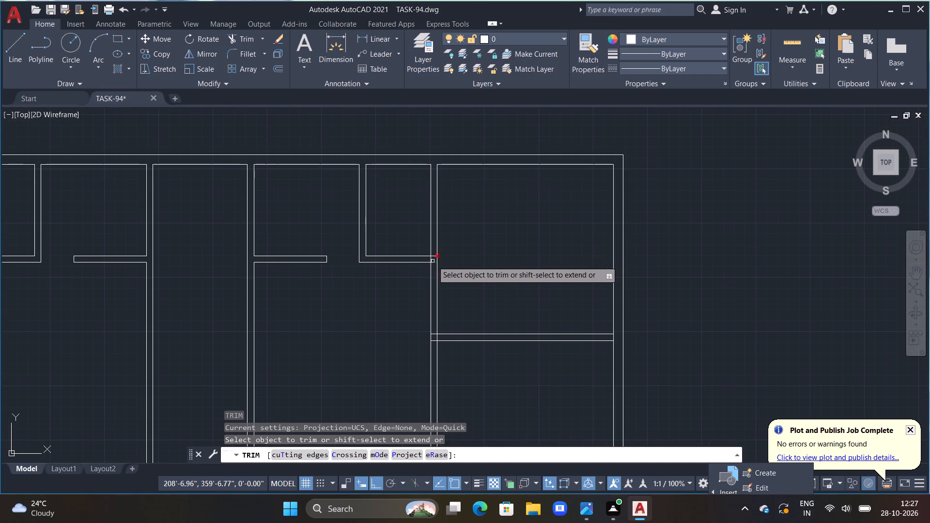
left_click(431, 259)
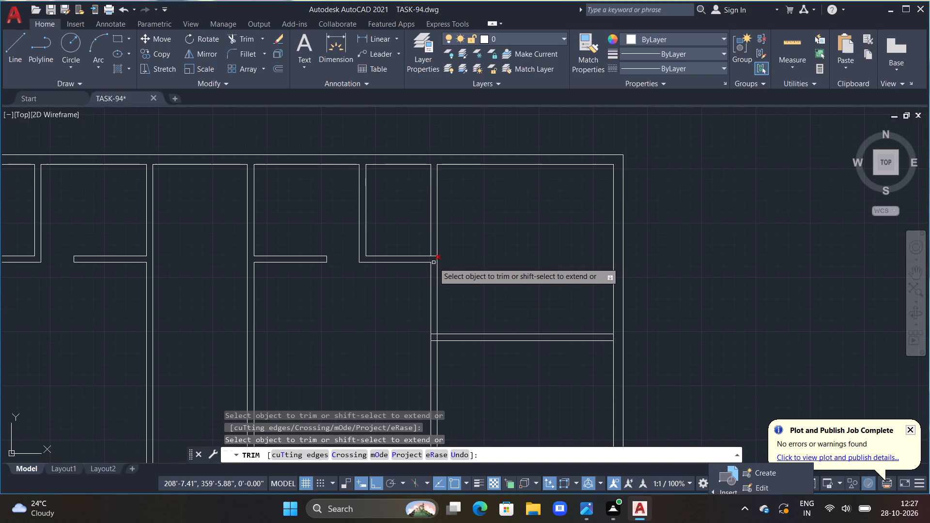
left_click(434, 262)
scroll(448, 234, "down", 1)
key("Escape")
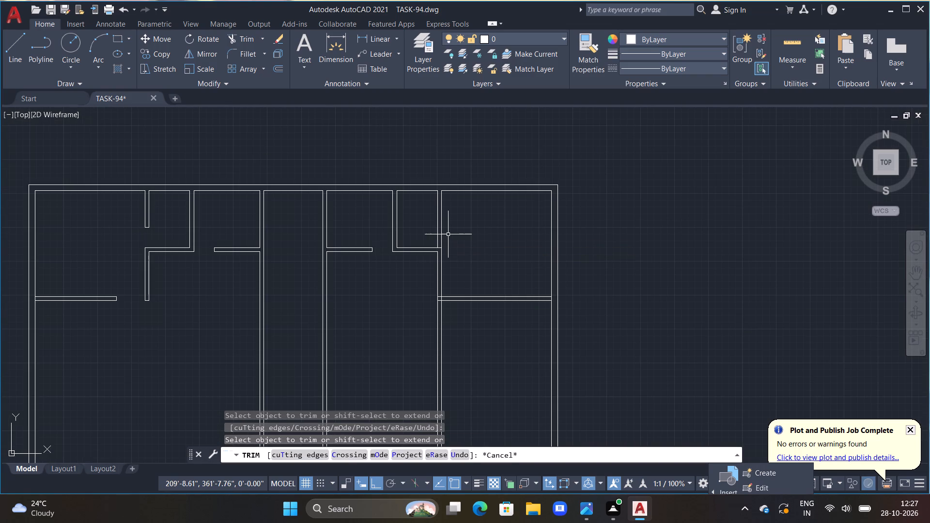
key("Escape")
key("Escape")
Offset the upper horizontal partition's top line at the sixth vertical partition 2'6" upward to mark a door opening.
scroll(449, 243, "up", 1)
middle_click_drag(469, 259, 492, 290)
scroll(492, 290, "up", 1)
key("Escape")
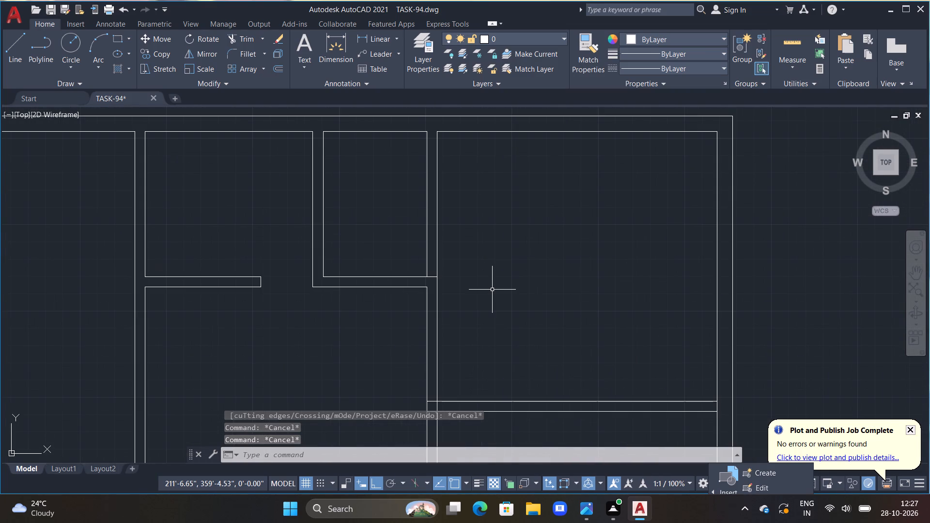
type("OFF")
key("space")
type("2'6\"")
key("Return")
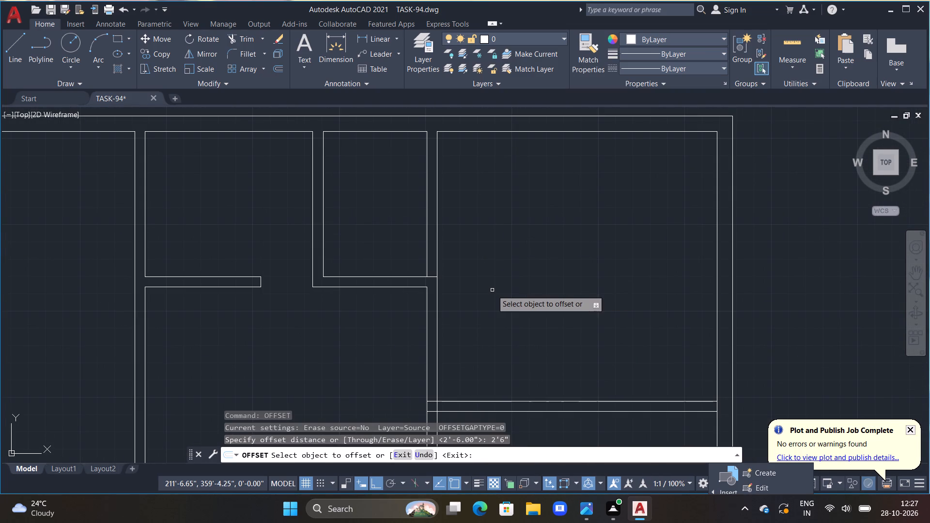
left_click(433, 277)
left_click(428, 235)
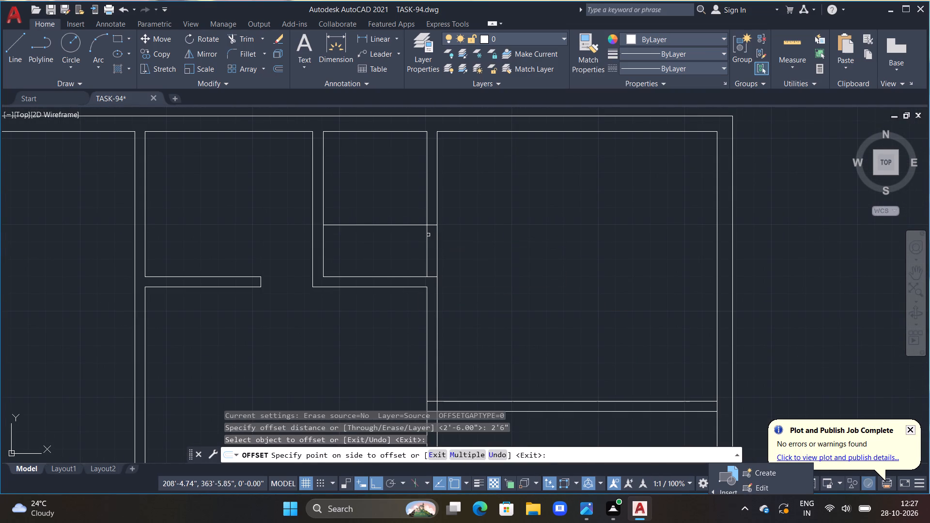
key("Escape")
Cut the 2'6" door opening in the sixth vertical partition above the upper horizontal partition and trim the excess offset line.
type("TR")
key("space")
left_click_drag(392, 203, 457, 247)
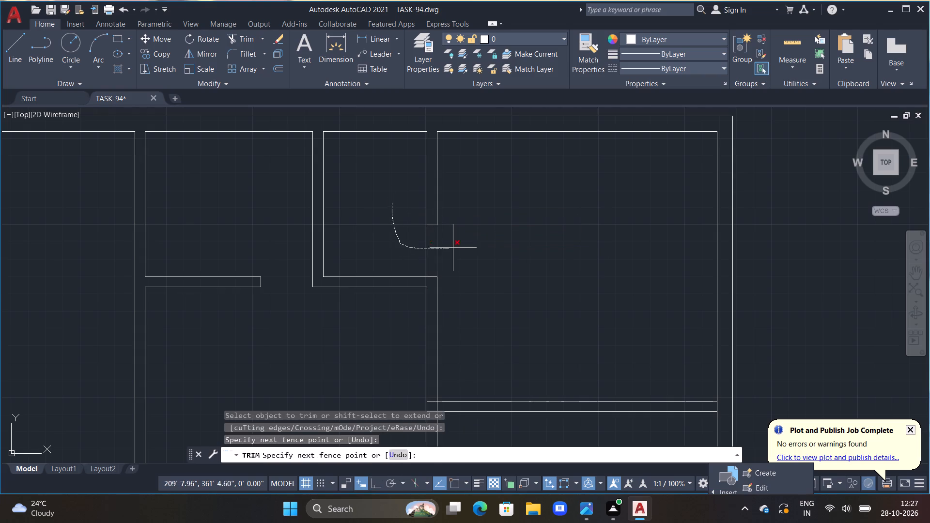
left_click_drag(457, 247, 462, 247)
middle_click_drag(471, 316, 436, 213)
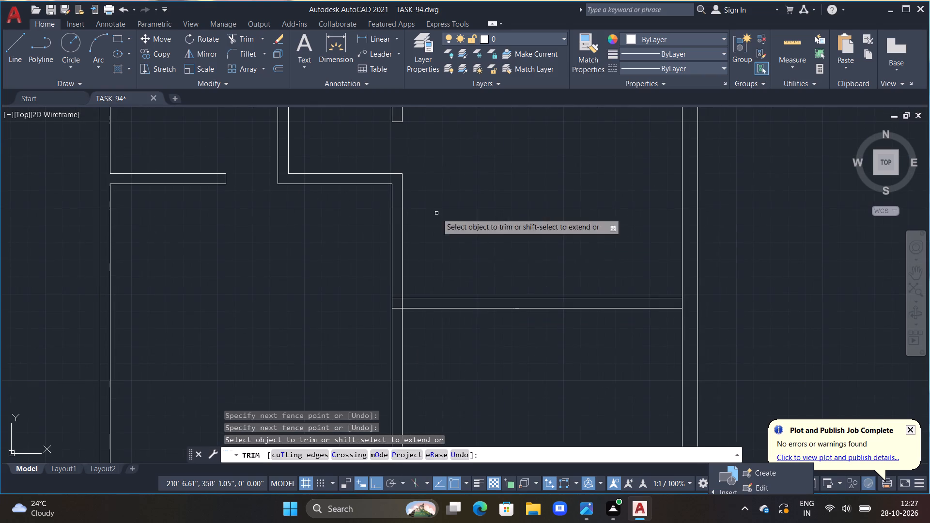
key("Escape")
key("Escape")
Offset the sixth vertical partition's right line 3'6" to the right, across the horizontal partition of the rightmost room.
type("OFF")
key("space")
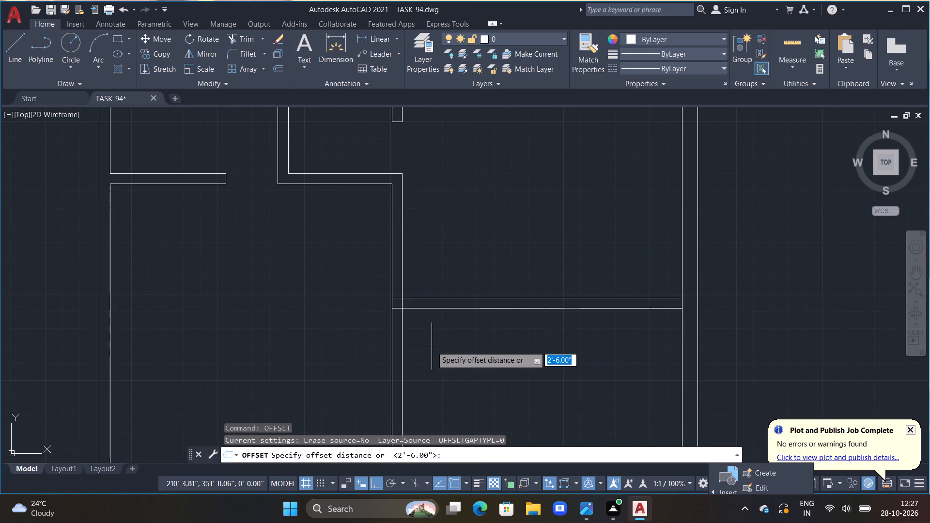
type("3'6\"")
key("Return")
left_click(402, 326)
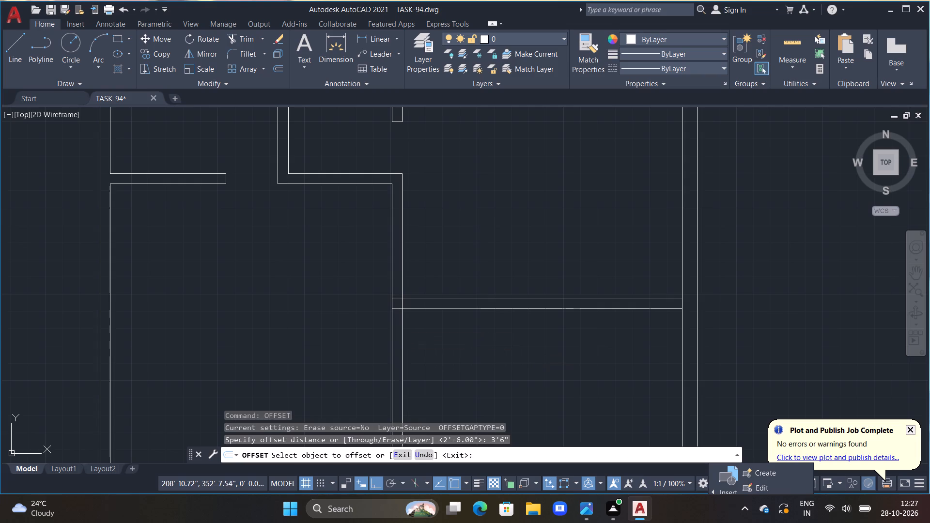
left_click(449, 346)
key("Escape")
Cut the 3'6" opening in the rightmost room's horizontal partition beside the sixth vertical partition and trim the excess offset line.
type("TR")
key("space")
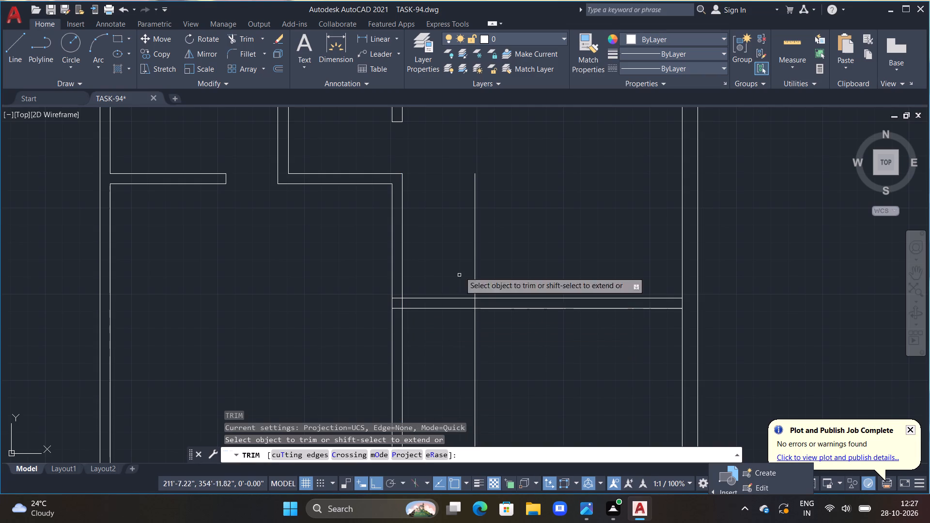
left_click_drag(486, 235, 479, 387)
scroll(415, 336, "down", 2)
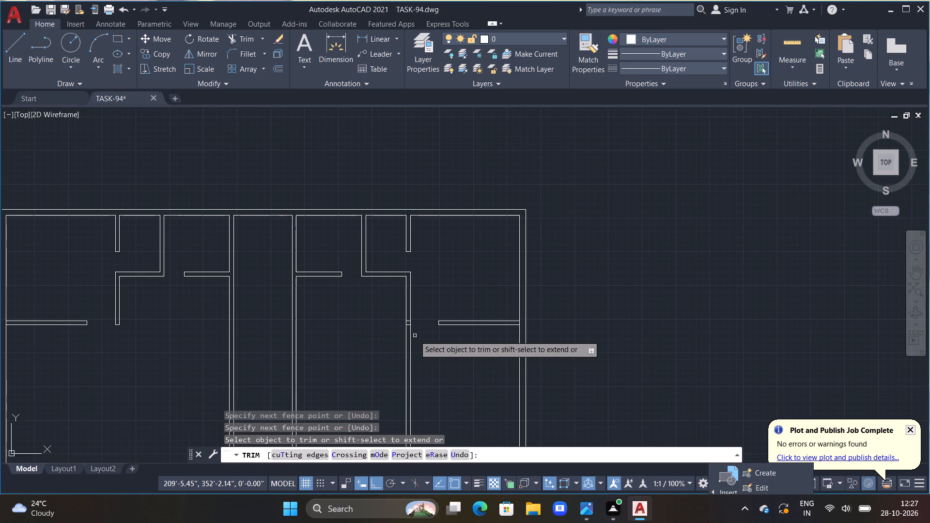
middle_click_drag(416, 336, 467, 312)
scroll(467, 311, "down", 1)
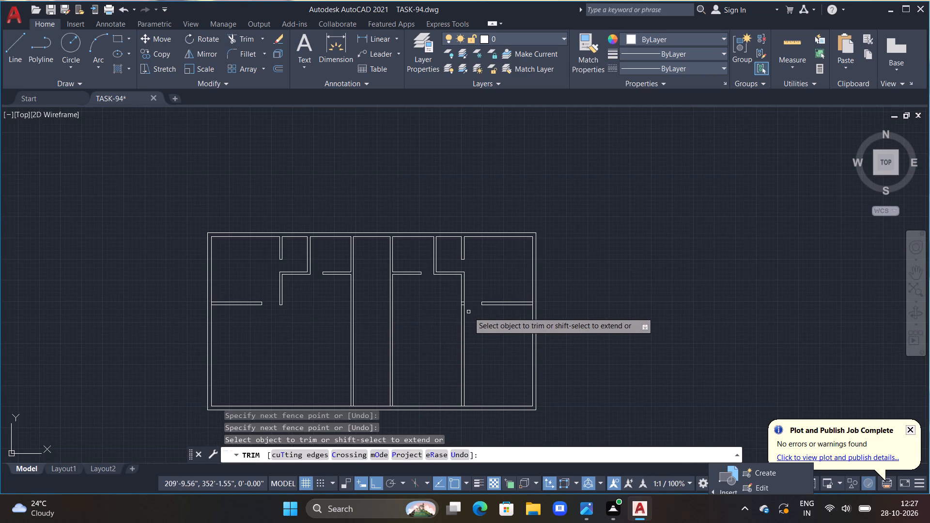
Trim away the sixth vertical partition below the rightmost room's horizontal partition, including the leftover stub at its lower end.
scroll(468, 312, "up", 2)
left_click(453, 290)
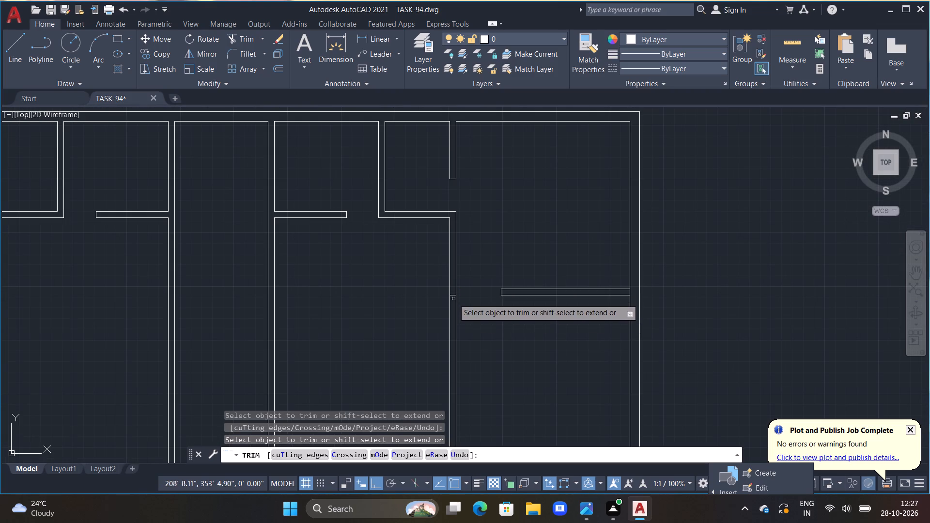
left_click_drag(466, 316, 398, 330)
scroll(407, 330, "down", 1)
scroll(479, 364, "down", 1)
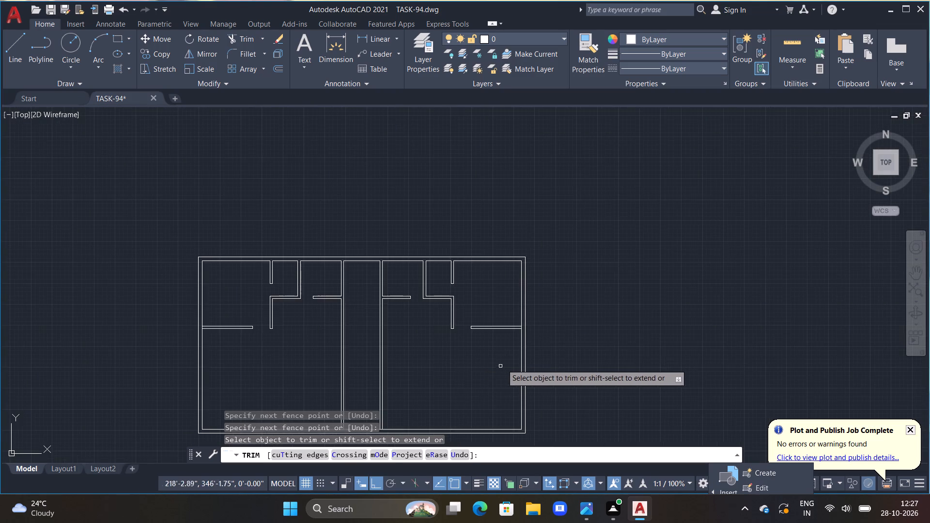
Trim the right outer wall's inner line where the rightmost room's horizontal partition meets it.
scroll(510, 335, "up", 2)
middle_click_drag(511, 376, 505, 374)
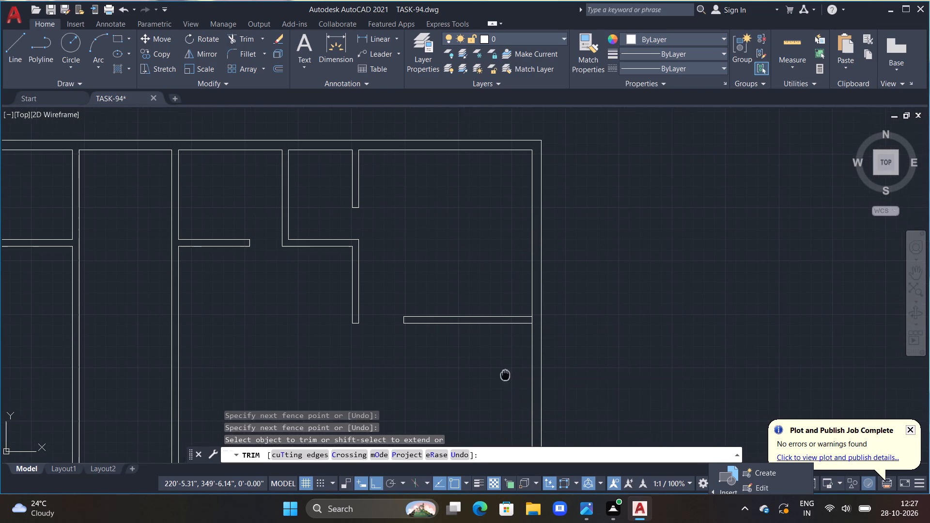
middle_click_drag(505, 374, 430, 358)
scroll(437, 307, "up", 2)
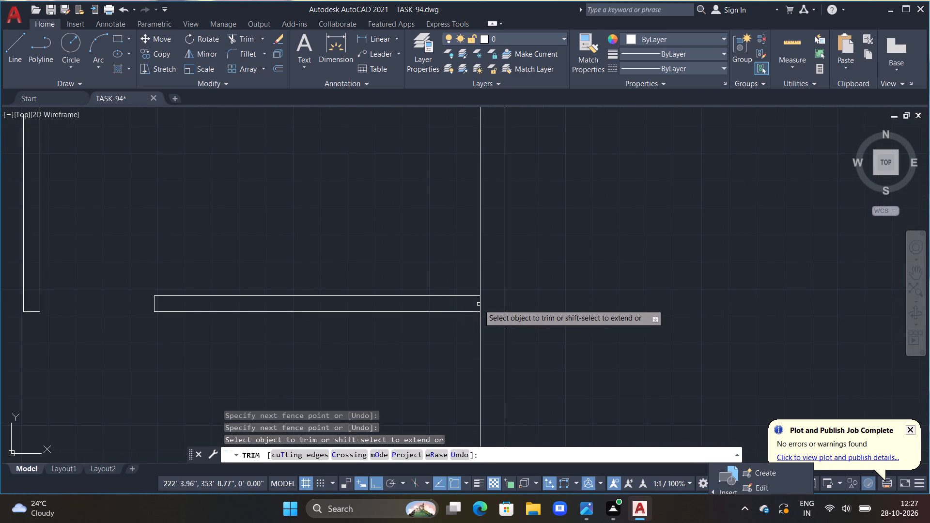
left_click(481, 304)
scroll(478, 306, "down", 3)
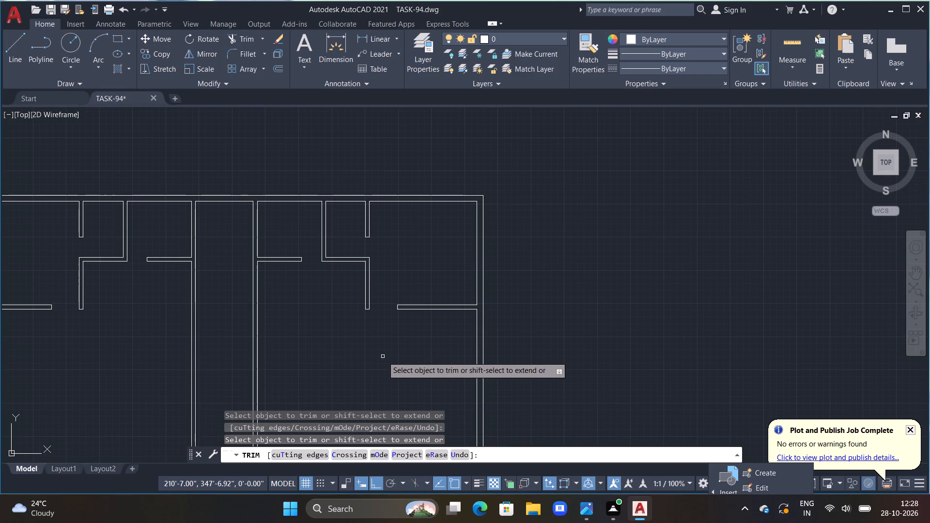
middle_click_drag(375, 345, 383, 284)
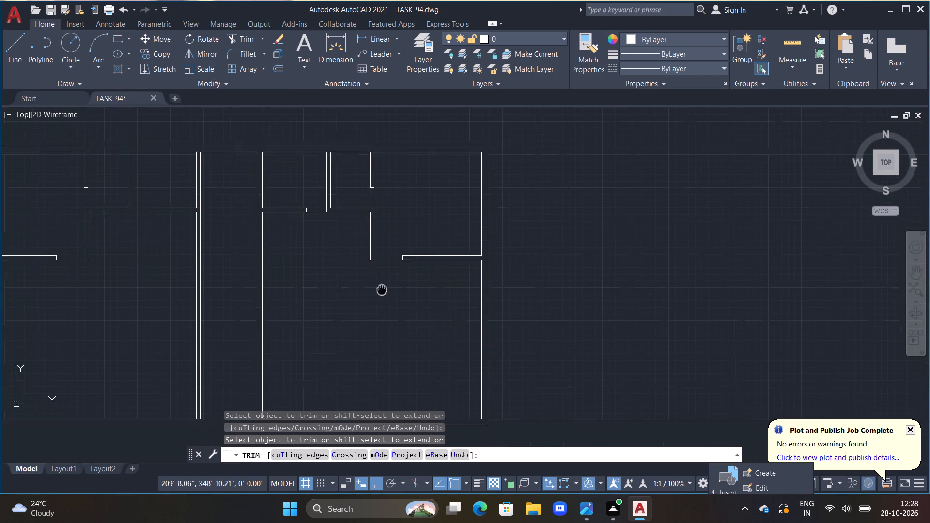
middle_click_drag(383, 284, 384, 283)
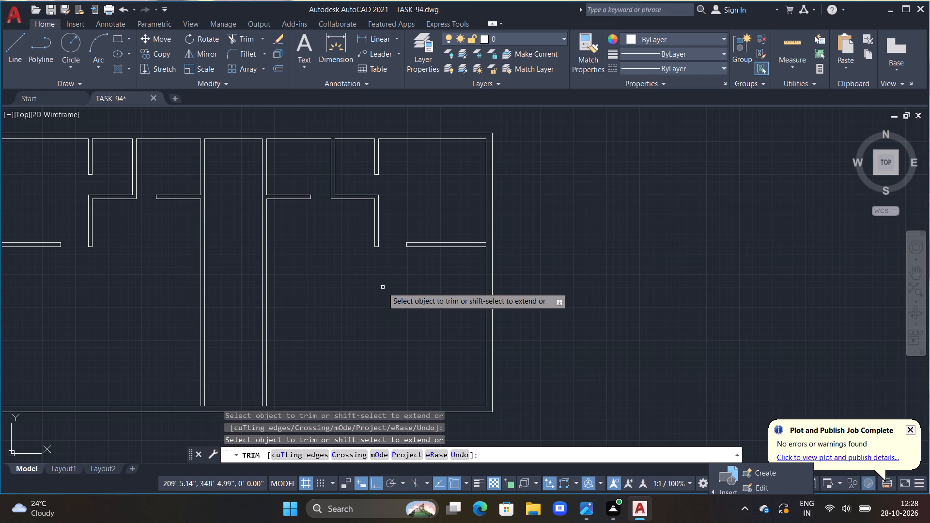
middle_click_drag(383, 287, 372, 250)
key("Escape")
key("Escape")
key("Escape")
key("Escape")
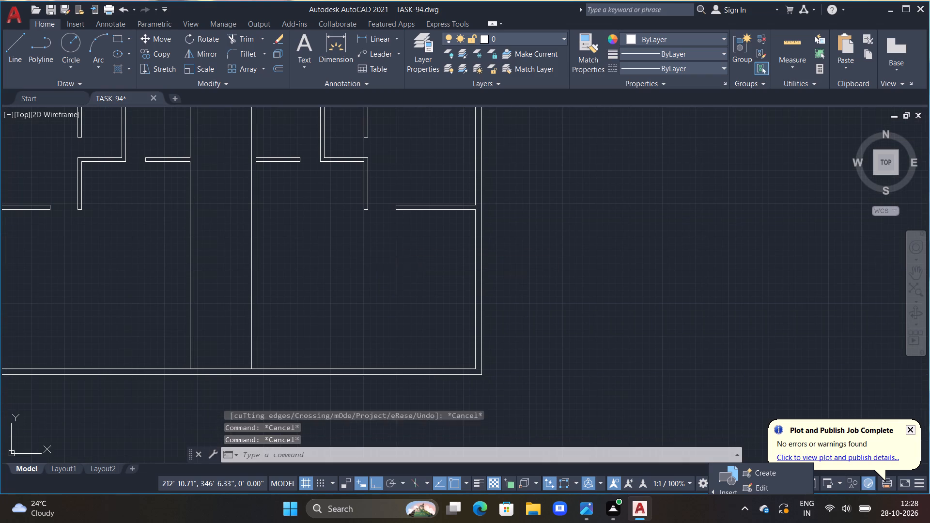
key("Escape")
Offset the right outer wall's lower inner line 8' to the left, and that copy 6" back to the right, for a vertical partition.
scroll(435, 235, "up", 1)
middle_click_drag(435, 236, 397, 178)
scroll(396, 179, "down", 1)
key("Escape")
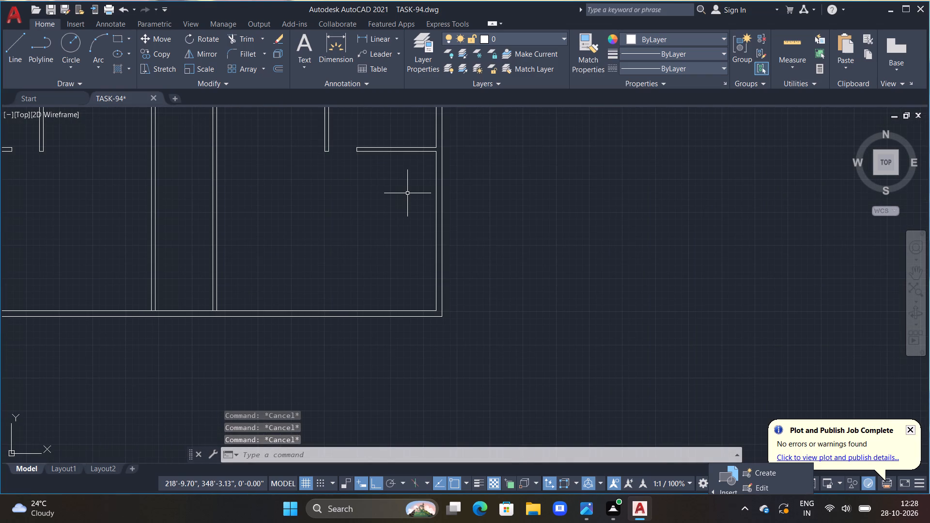
key("Escape")
type("OFF")
key("space")
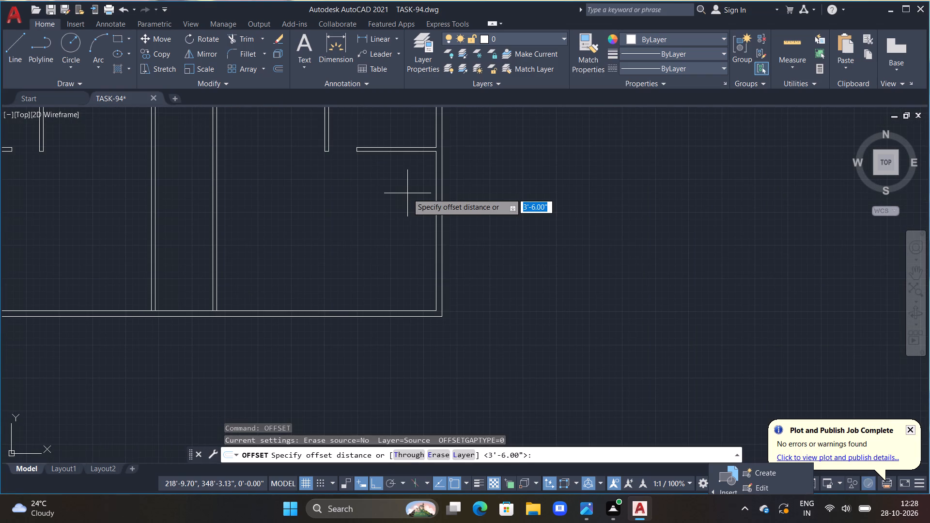
type("8'")
key("Return")
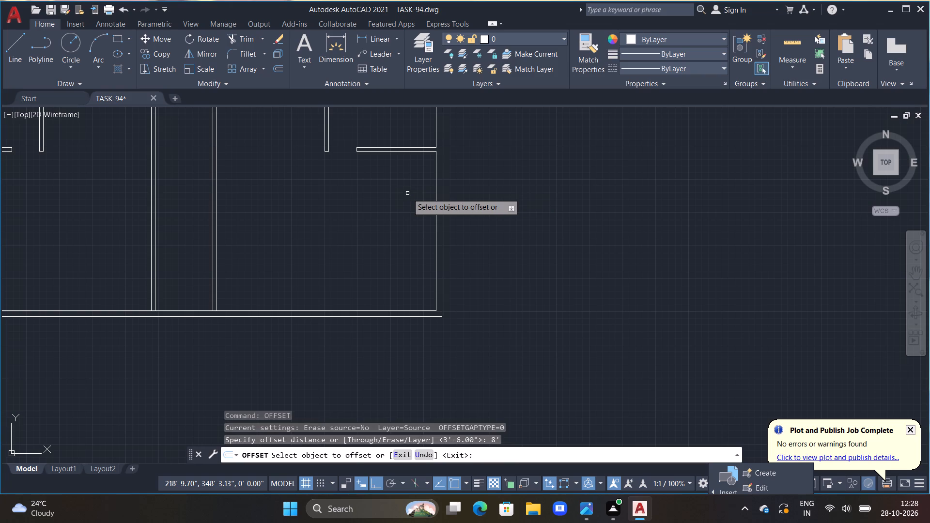
left_click(434, 205)
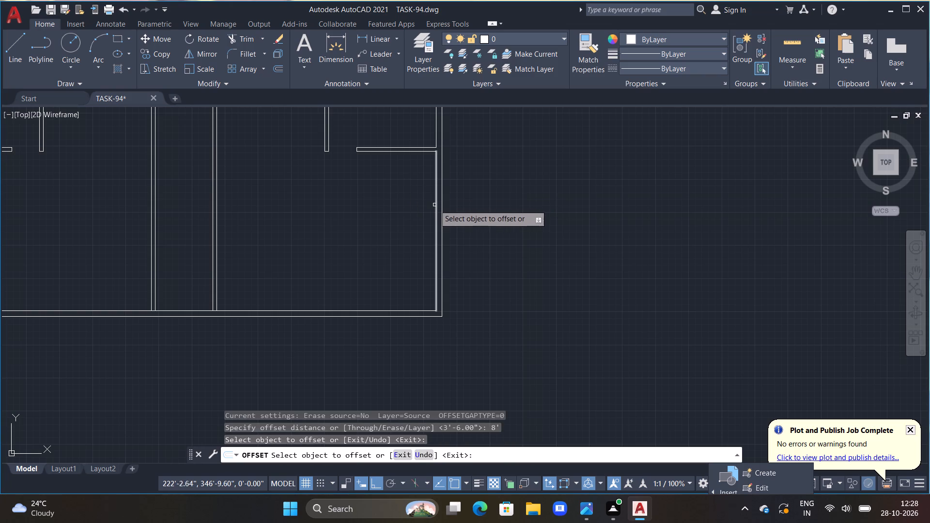
left_click(435, 205)
left_click(396, 213)
left_click(372, 212)
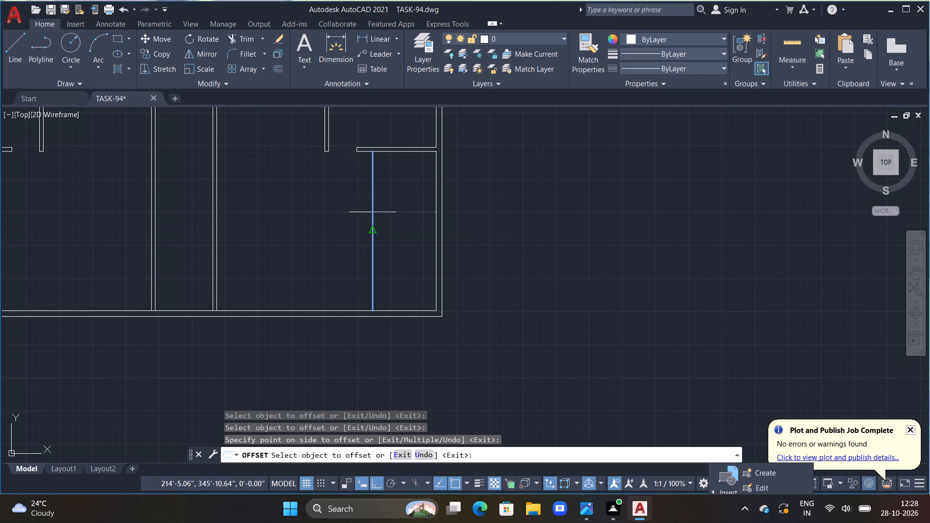
type("6\"")
key("Return")
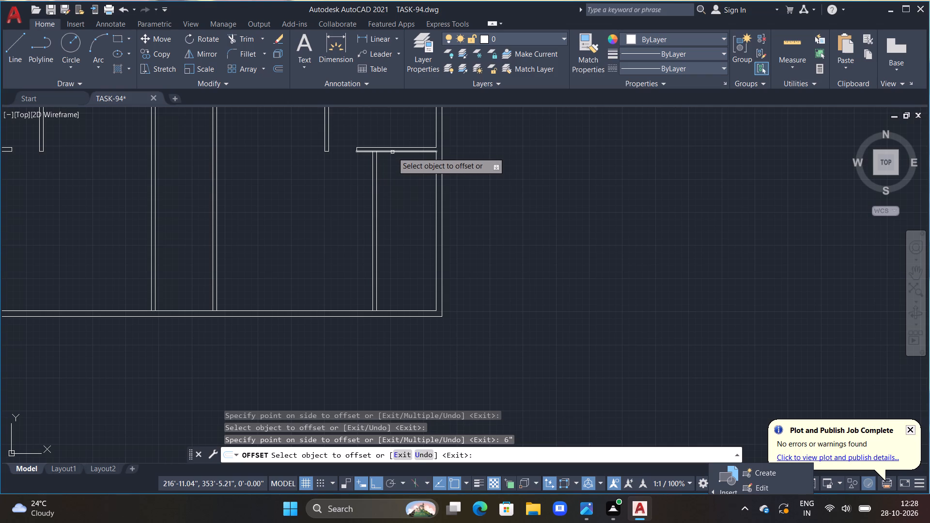
Offset the bottom line of the rightmost room's horizontal partition 6' downward and that copy another 6" down, forming a lower horizontal partition.
left_click_drag(392, 152, 393, 157)
type("6'")
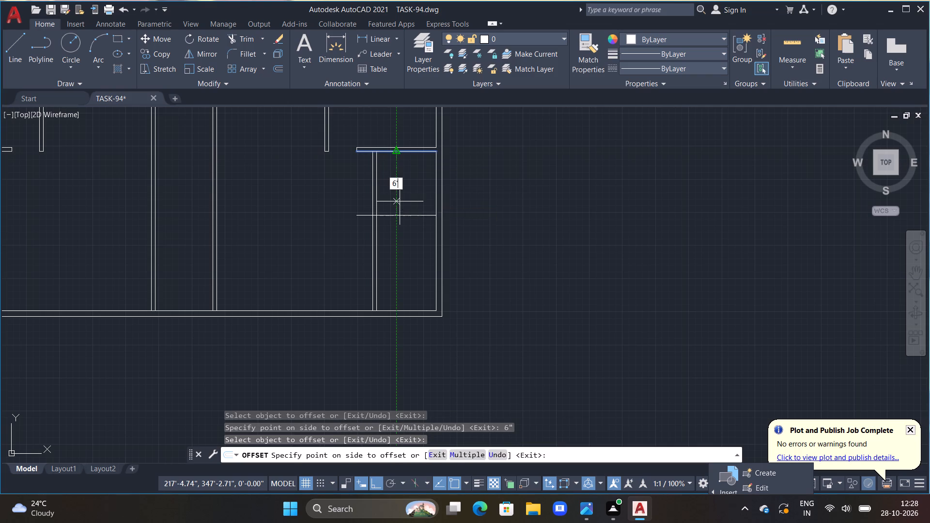
key("Return")
left_click(400, 200)
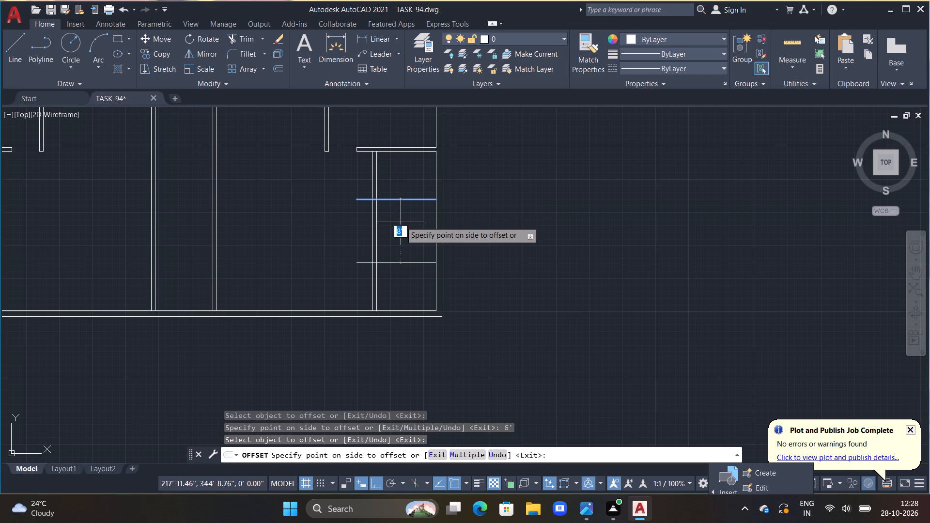
type("6\"")
key("Return")
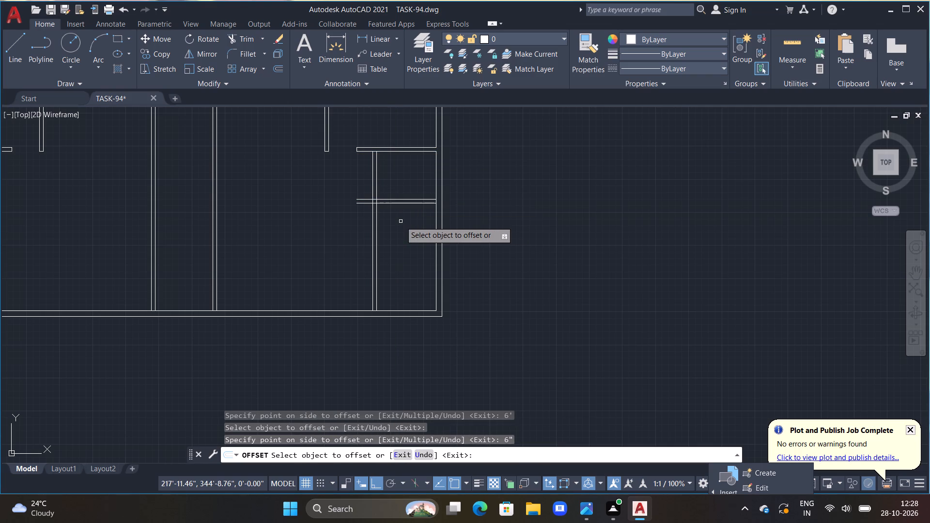
scroll(401, 221, "down", 1)
scroll(401, 222, "up", 1)
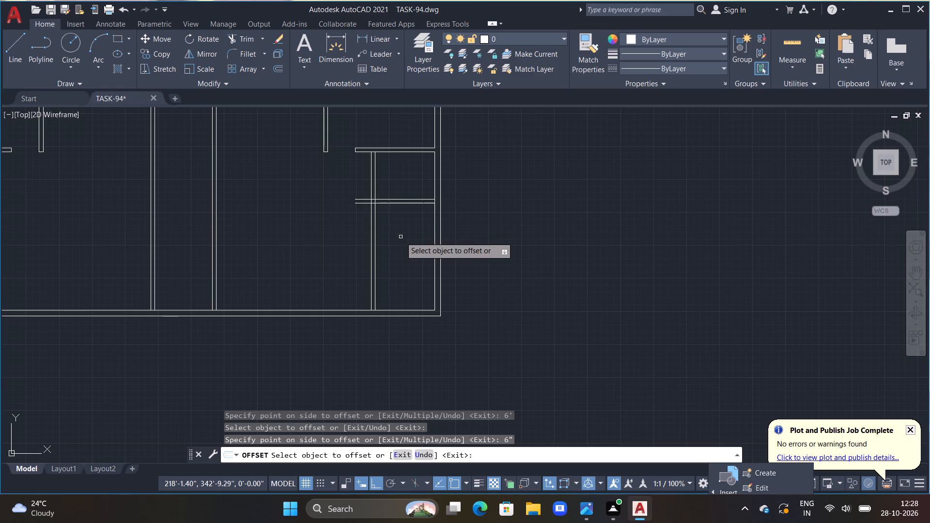
middle_click_drag(401, 237, 418, 247)
key("Escape")
key("Escape")
Trim the lower horizontal partition's overhang past the new vertical partition and clear the lines crossing the upper and outer wall junctions.
type("TR")
key("space")
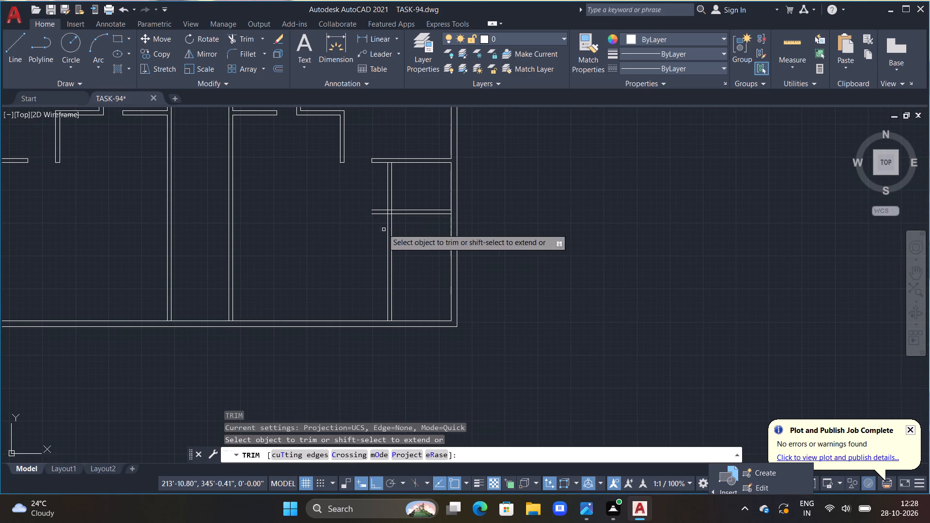
left_click_drag(374, 202, 379, 225)
left_click_drag(380, 225, 384, 231)
left_click_drag(385, 232, 400, 246)
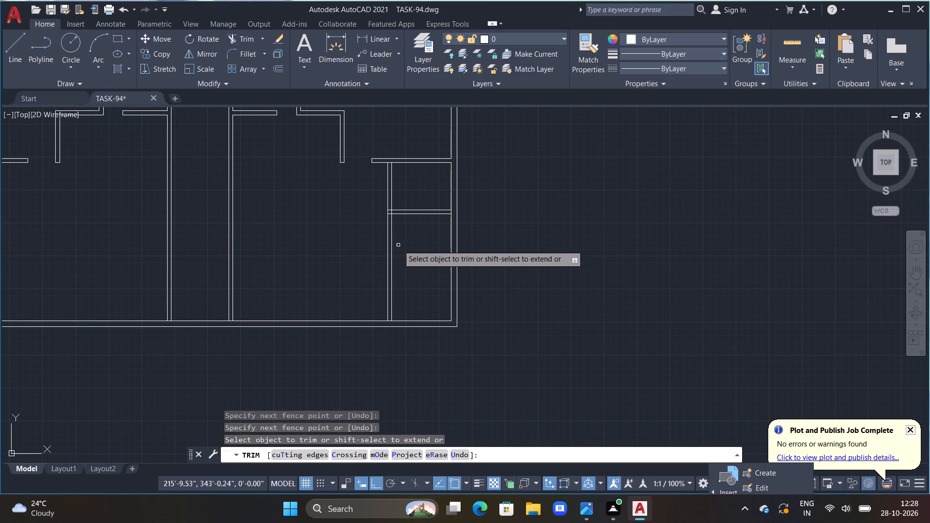
scroll(388, 160, "up", 2)
left_click(388, 166)
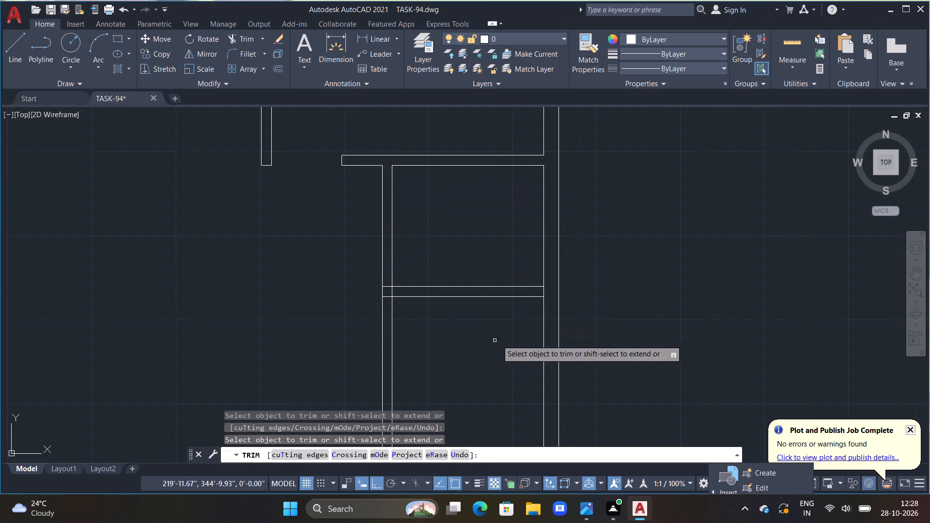
left_click(544, 291)
key("Escape")
key("Escape")
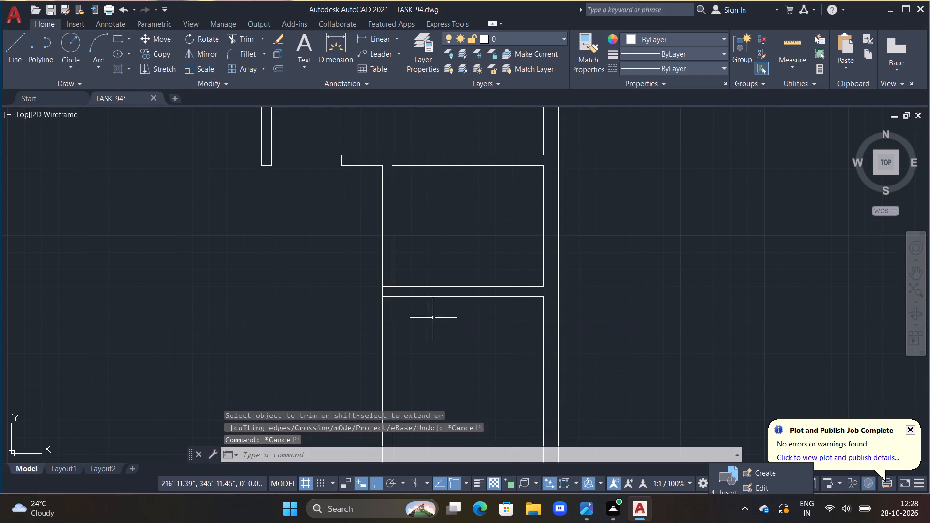
key("Escape")
Offset the lower horizontal partition's top line 1'6" upward, across the new vertical partition.
middle_click_drag(425, 323, 428, 318)
key("Escape")
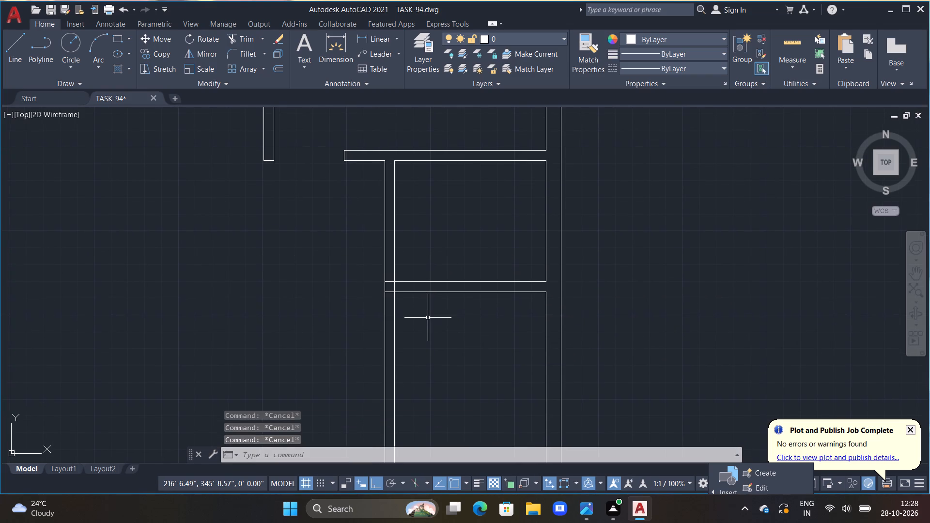
key("Escape")
key("Escape")
type("OFF 1'6\"")
key("Return")
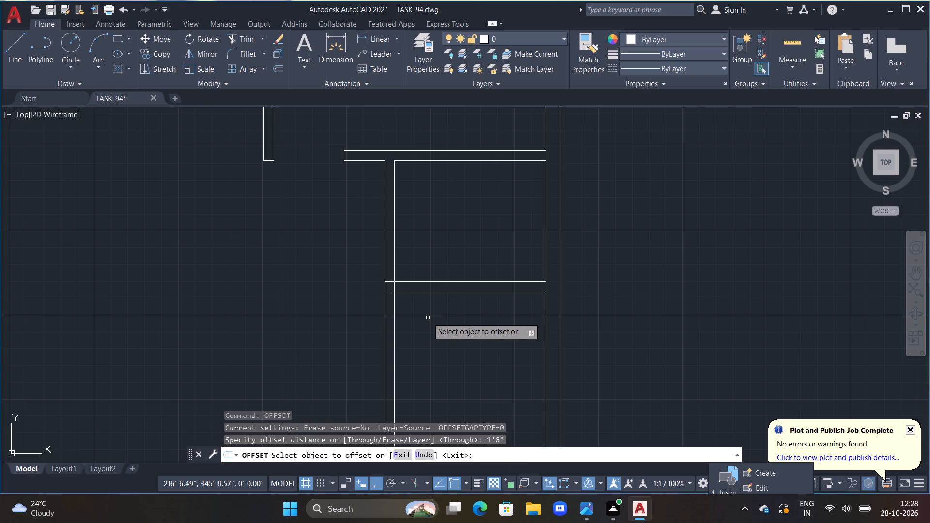
double_click(406, 283)
left_click(403, 252)
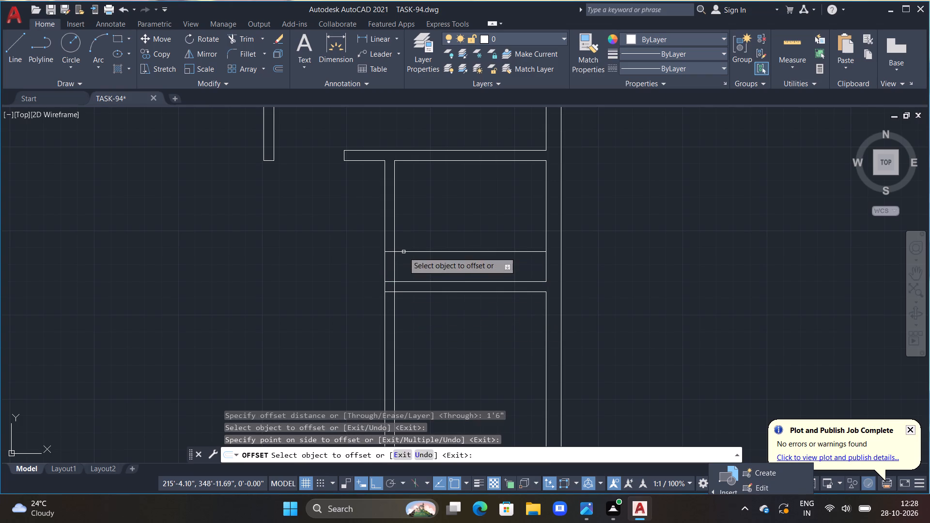
key("Escape")
Cut the 1'6" opening in the new vertical partition above the lower horizontal partition and trim the excess offset line.
type("TR")
key("space")
left_click_drag(364, 269, 413, 257)
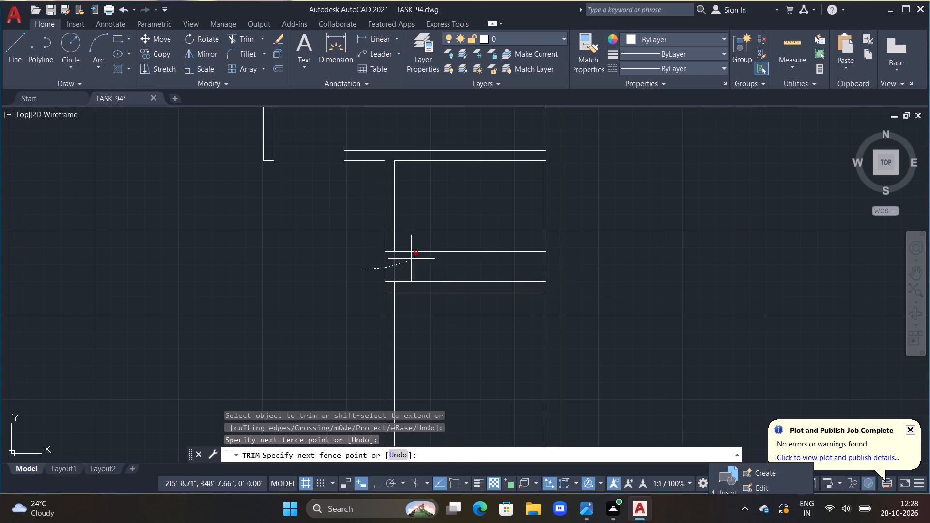
left_click_drag(413, 257, 420, 243)
Trim away the new vertical partition below the lower horizontal partition and the leftover line inside that partition's free end.
scroll(293, 346, "down", 2)
middle_click_drag(290, 353, 291, 351)
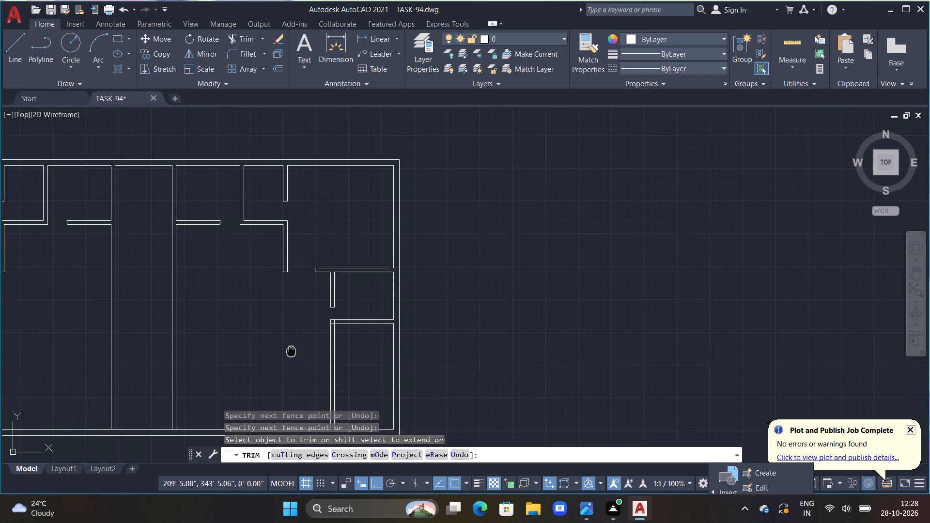
middle_click_drag(291, 351, 344, 265)
scroll(418, 297, "down", 1)
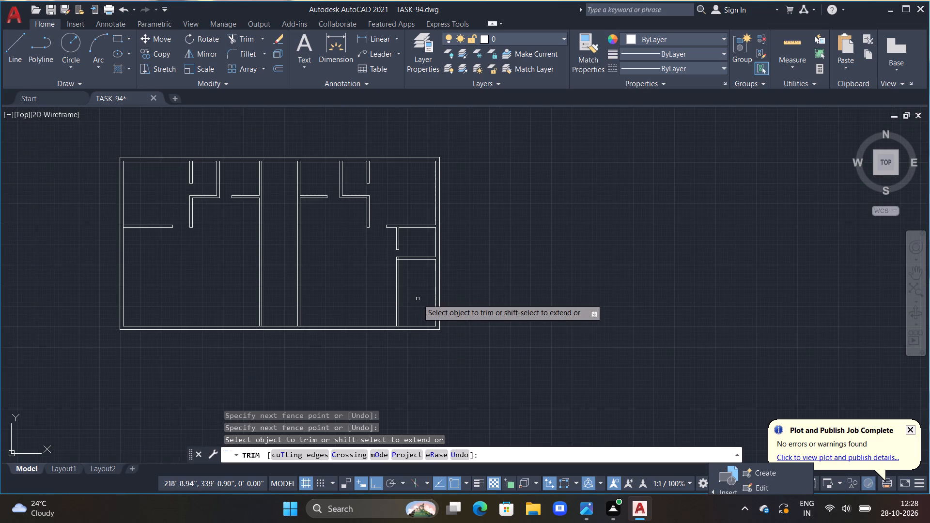
middle_click_drag(418, 299, 449, 323)
scroll(449, 323, "up", 1)
left_click_drag(434, 300, 374, 323)
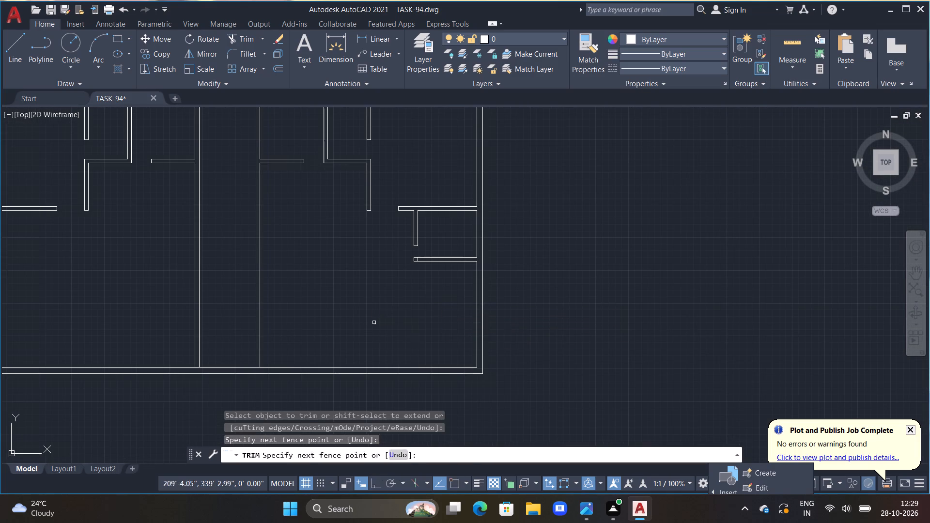
scroll(427, 266, "up", 2)
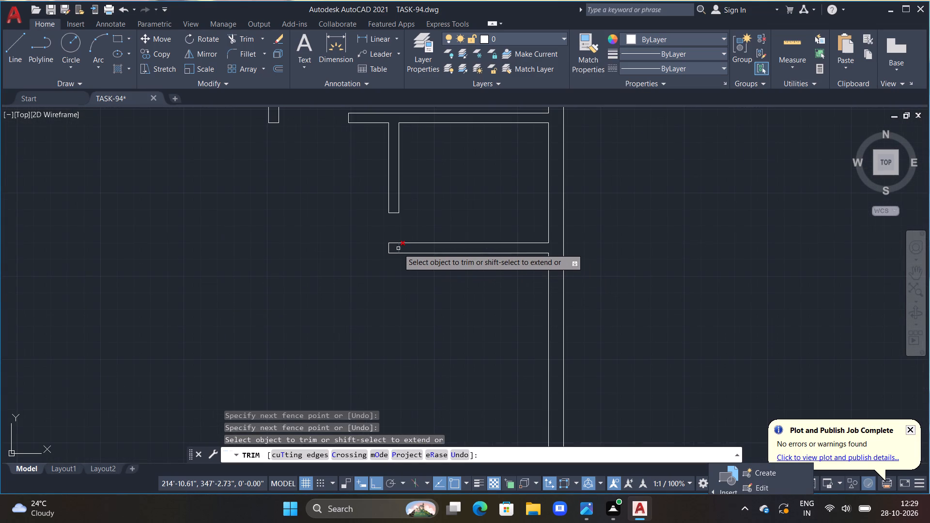
left_click(398, 248)
key("Escape")
key("Escape")
scroll(345, 302, "down", 2)
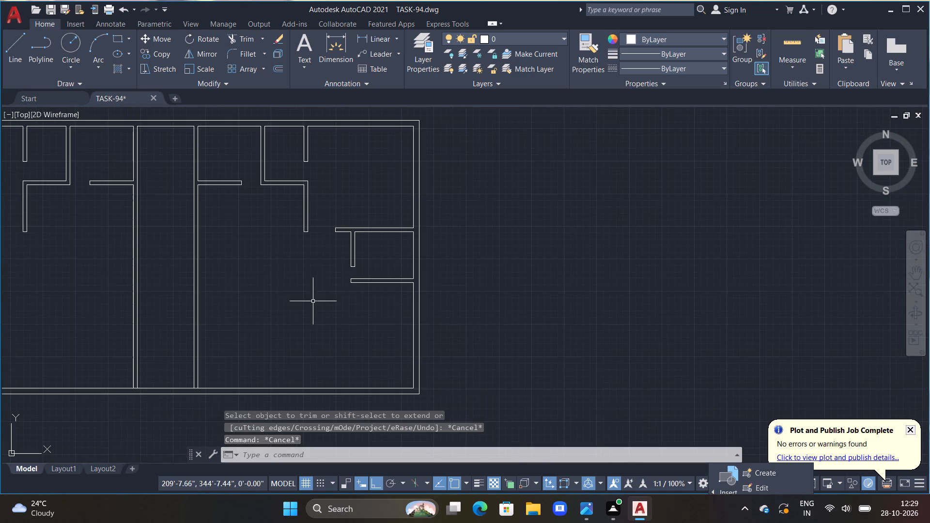
Offset the lower-right room's inner outer-wall line 13'6" into the plan, then offset that copy 6" back to form a vertical partition.
middle_click_drag(312, 301, 362, 274)
key("Escape")
key("Escape")
key("Escape")
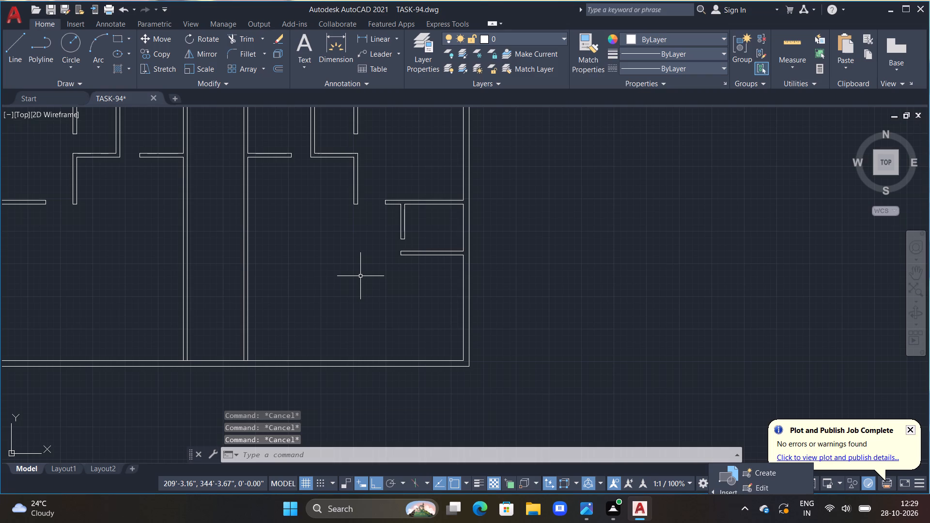
type("OFF")
key("space")
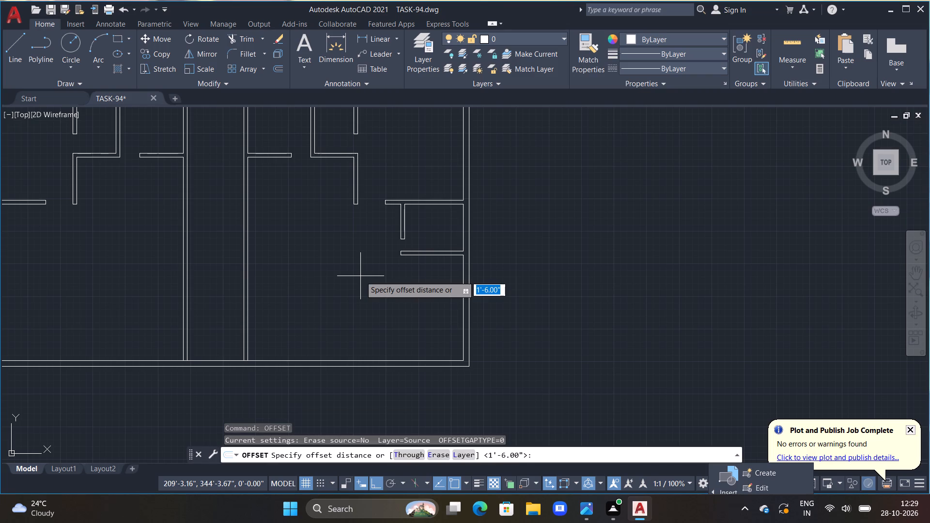
type("13'")
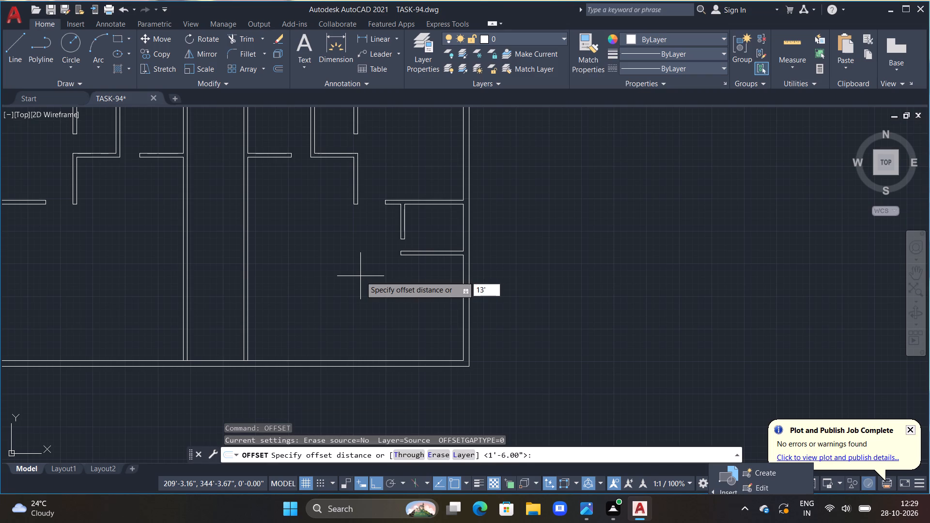
type("6\"")
key("Return")
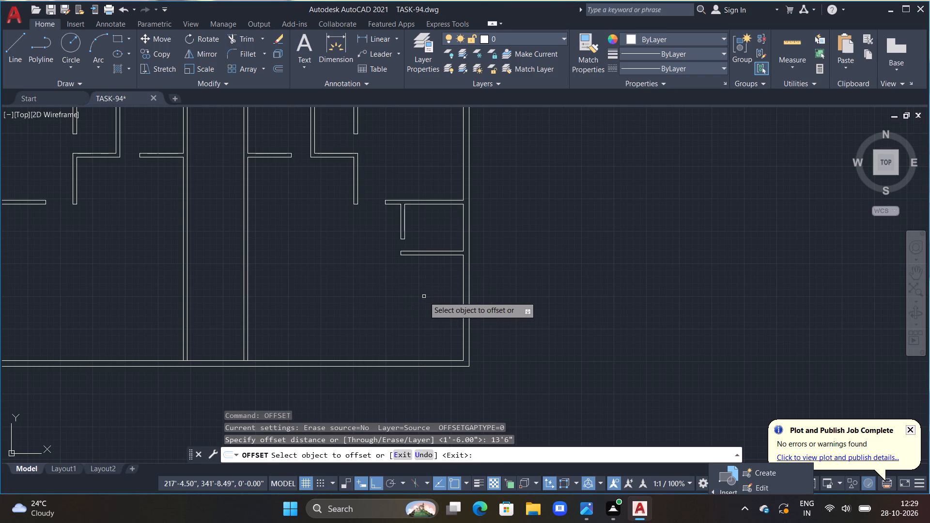
left_click(462, 309)
double_click(372, 309)
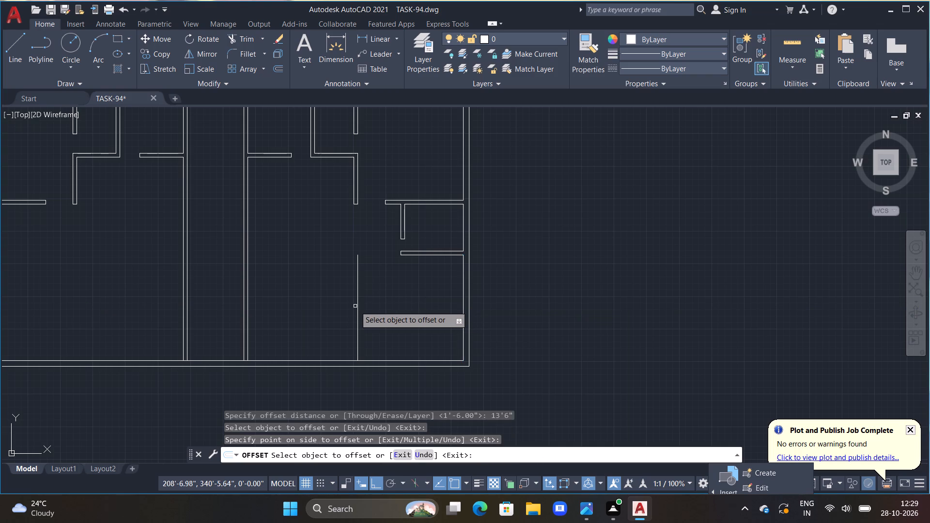
left_click(357, 306)
type("6\"")
key("Return")
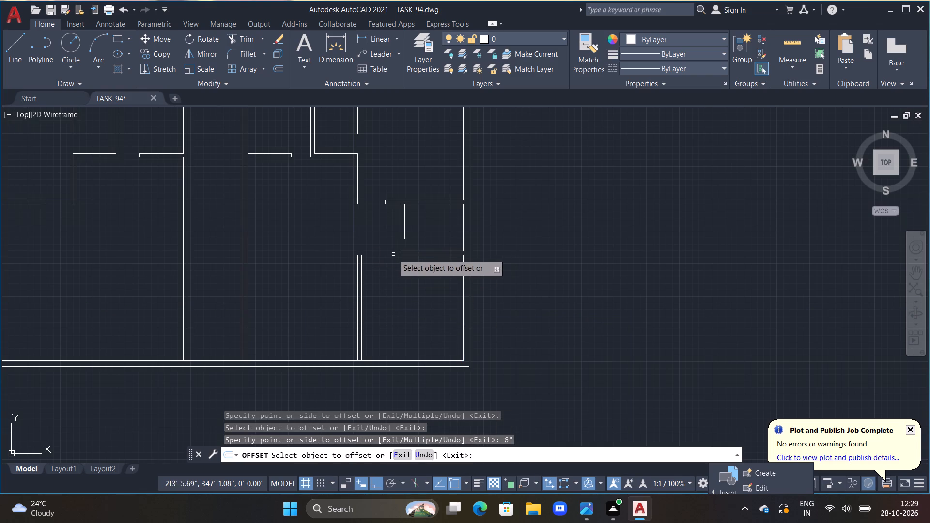
key("Escape")
key("Escape")
key("Escape")
key("Escape")
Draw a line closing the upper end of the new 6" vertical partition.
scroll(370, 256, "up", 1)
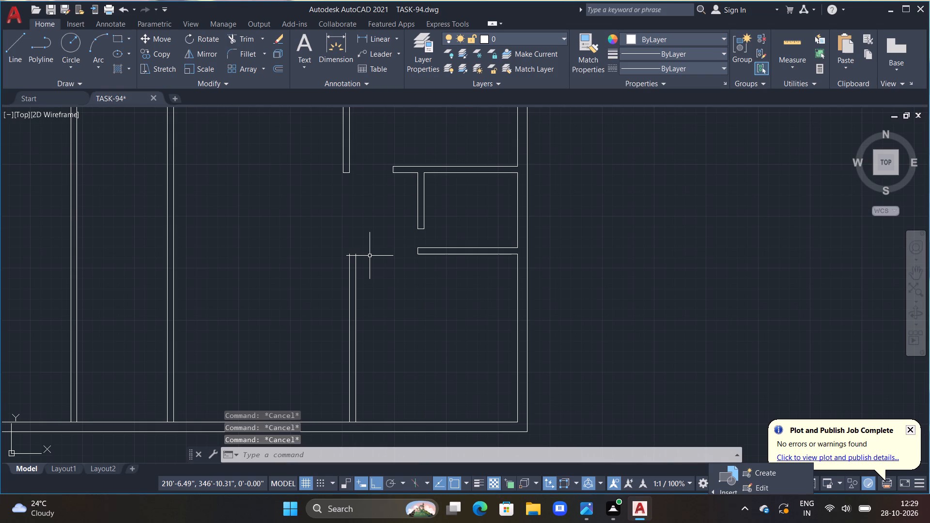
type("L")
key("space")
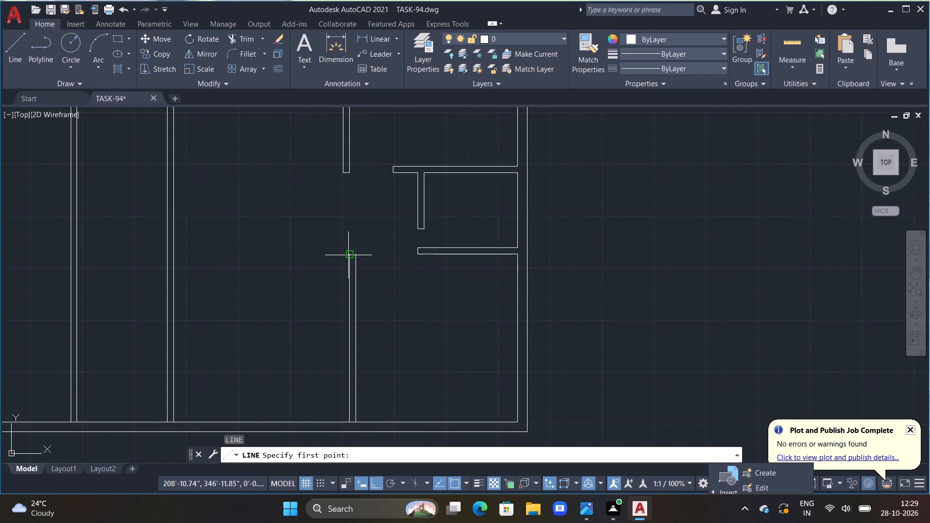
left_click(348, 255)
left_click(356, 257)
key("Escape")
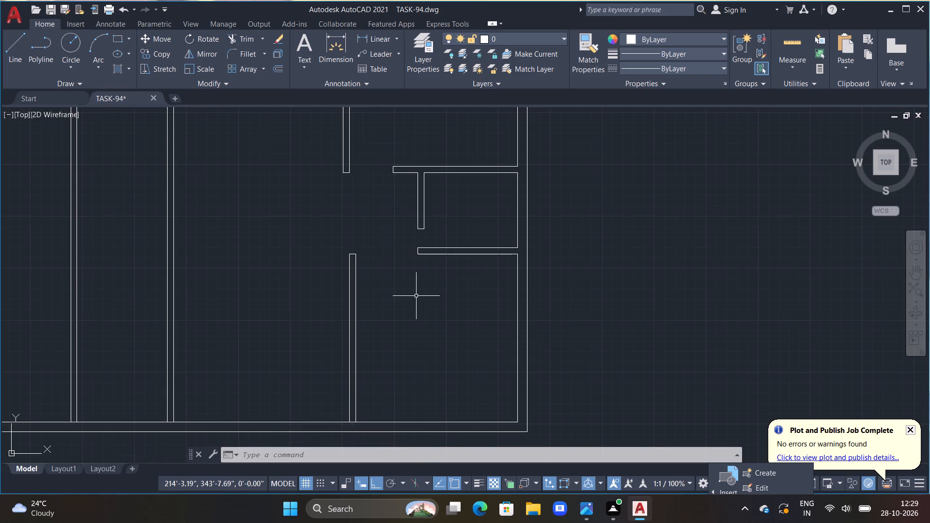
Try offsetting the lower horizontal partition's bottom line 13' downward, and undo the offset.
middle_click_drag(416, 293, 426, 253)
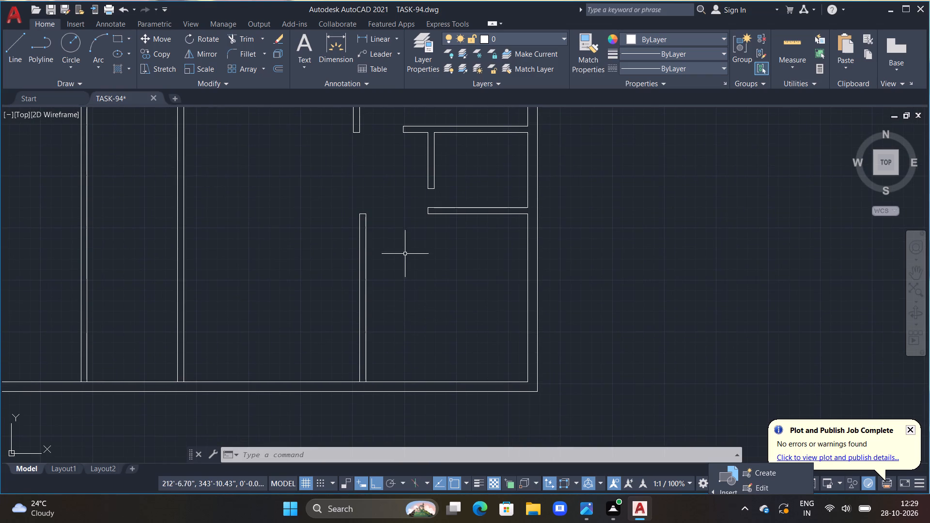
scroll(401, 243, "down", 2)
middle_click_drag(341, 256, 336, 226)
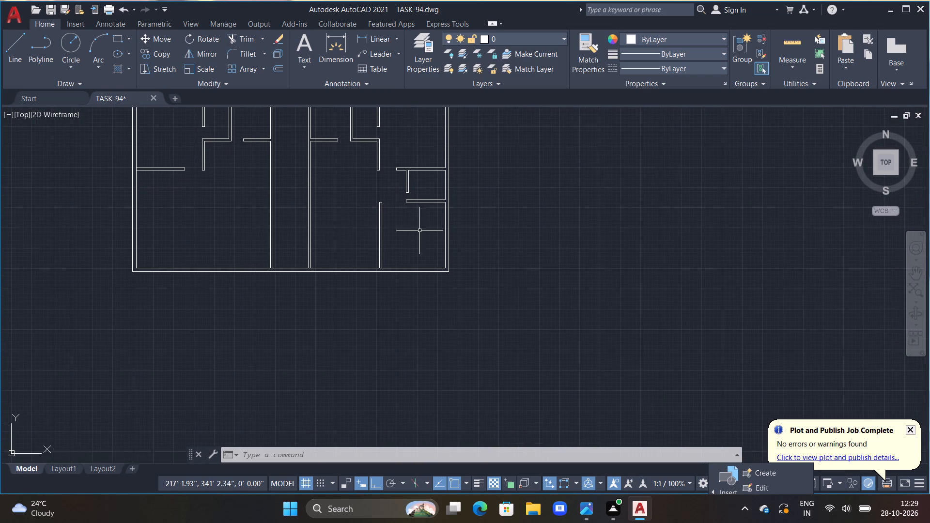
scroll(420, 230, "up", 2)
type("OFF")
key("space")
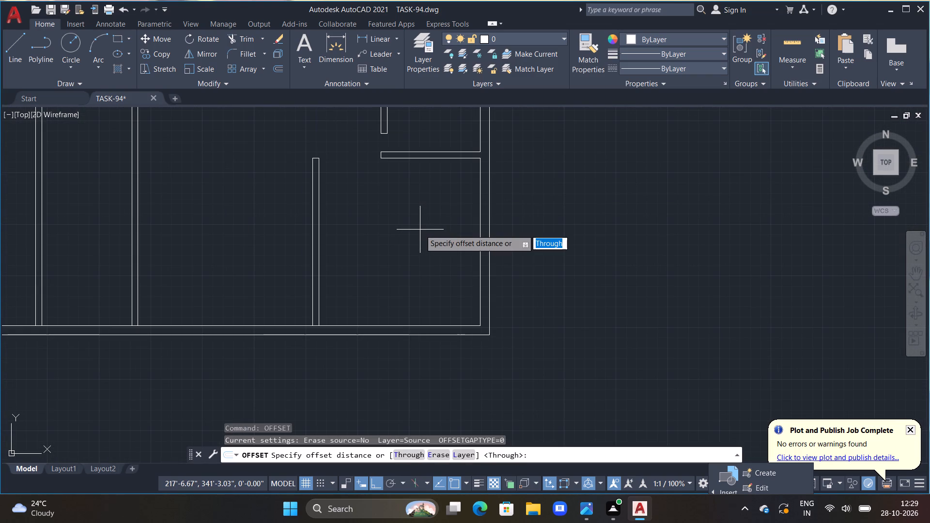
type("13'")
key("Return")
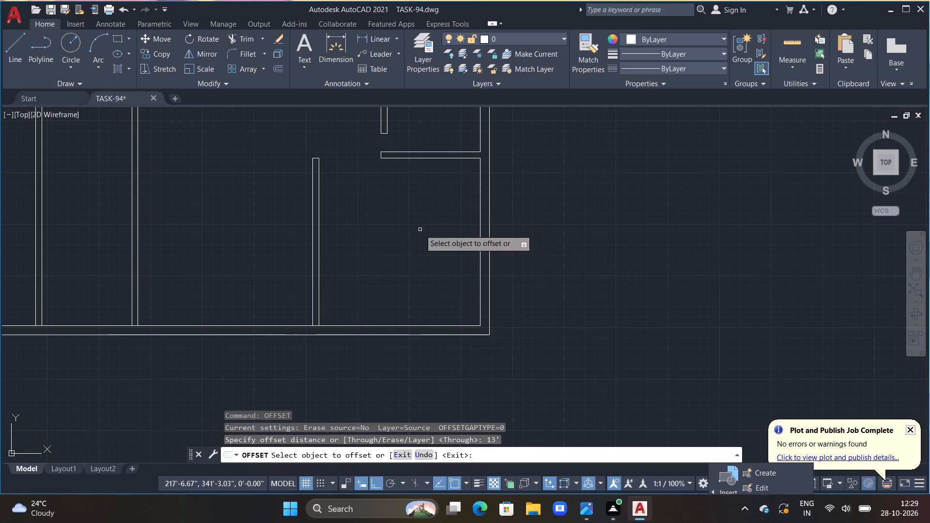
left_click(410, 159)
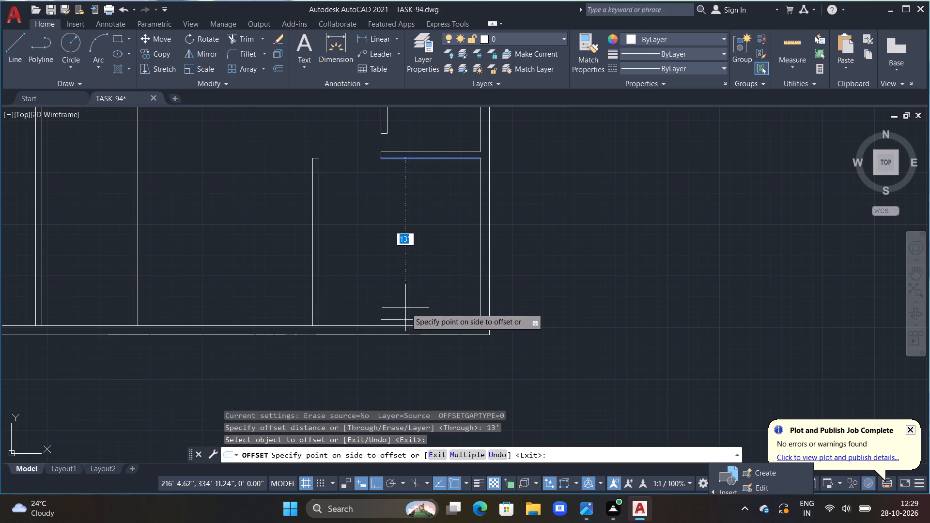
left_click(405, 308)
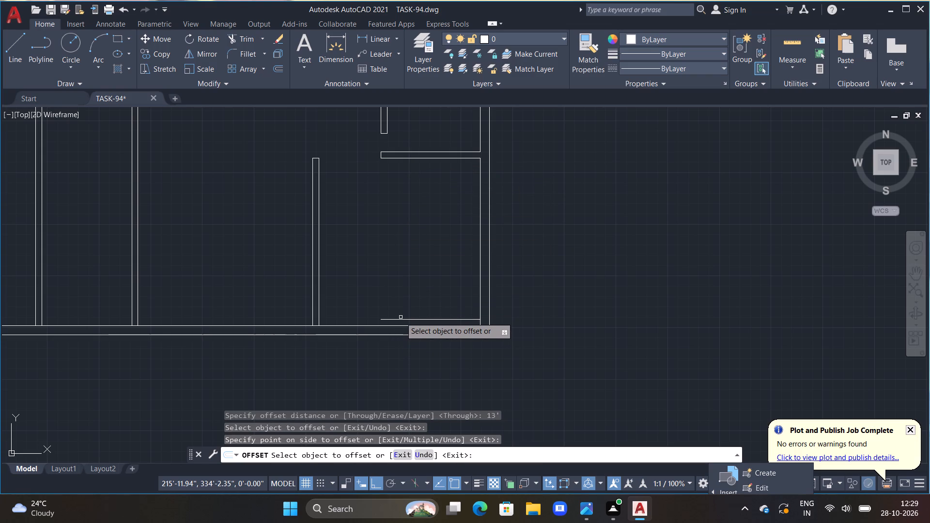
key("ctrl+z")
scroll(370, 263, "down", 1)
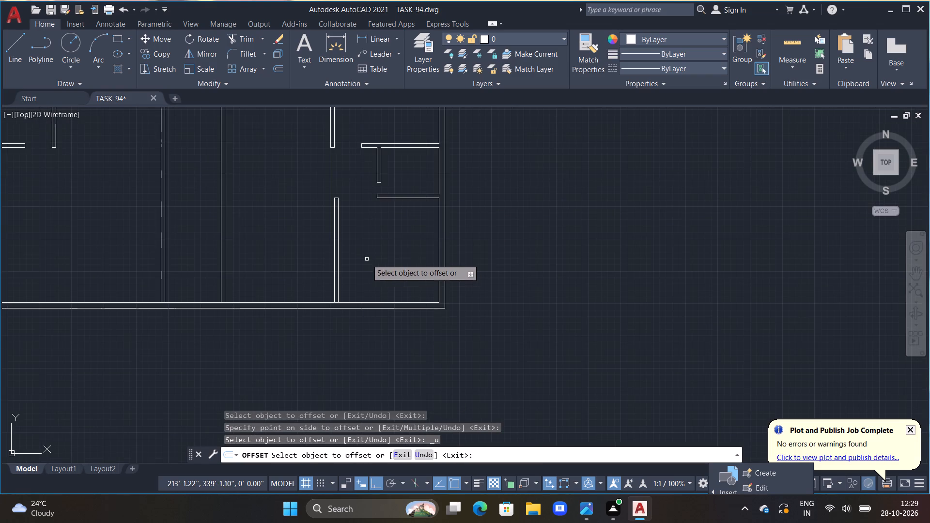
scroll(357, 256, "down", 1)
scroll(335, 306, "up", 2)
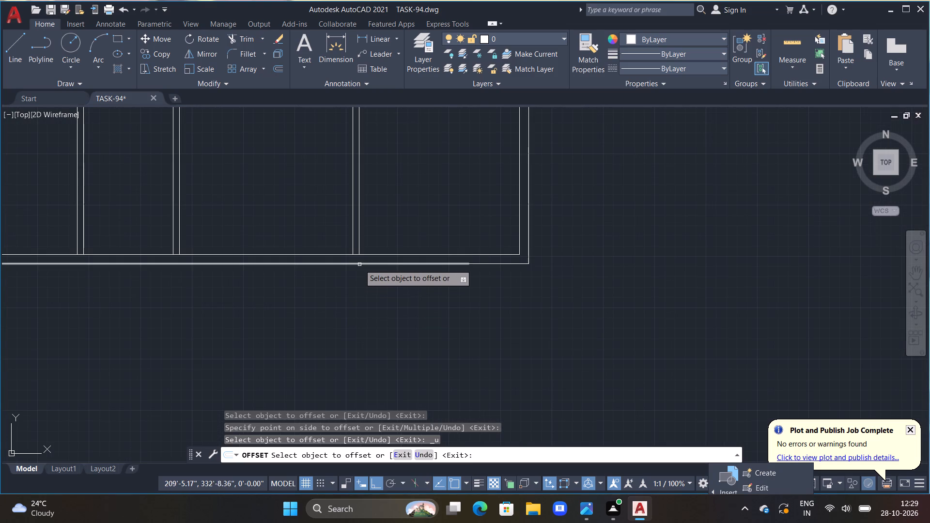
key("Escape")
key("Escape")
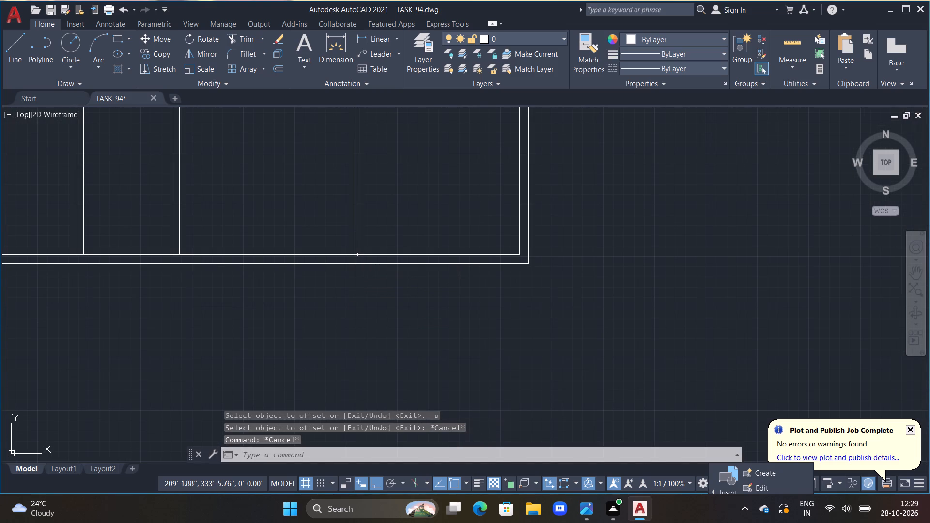
Trim the bottom outer wall's inner line between the two faces of the new vertical partition.
type("TR")
key("space")
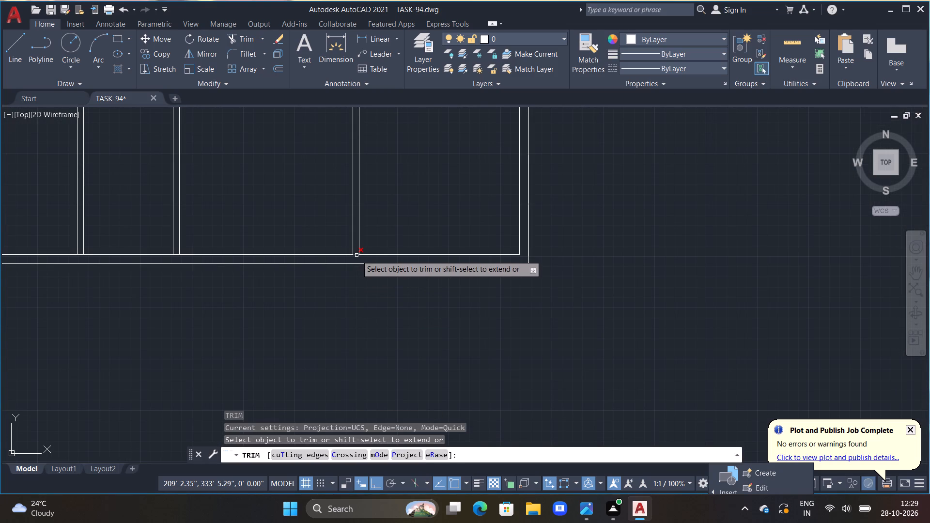
left_click(356, 255)
scroll(346, 290, "down", 1)
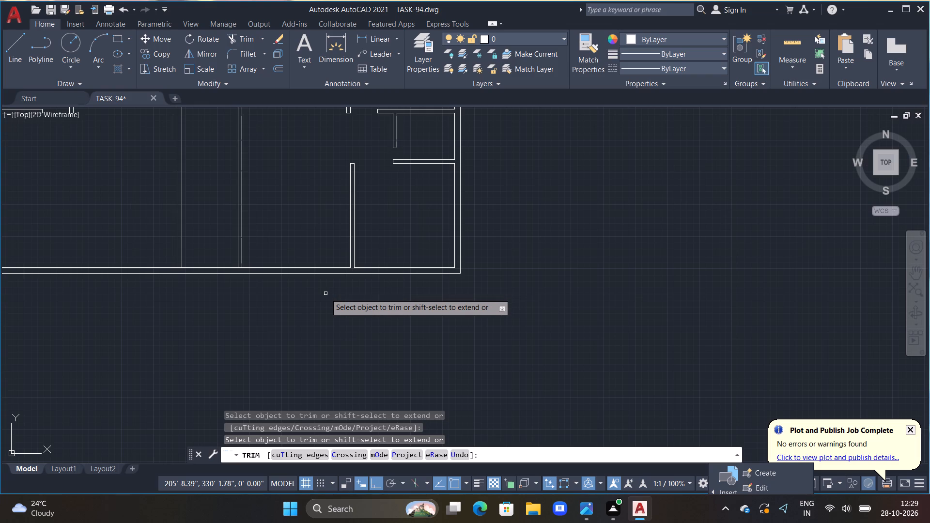
scroll(324, 291, "down", 2)
middle_click_drag(319, 294, 459, 294)
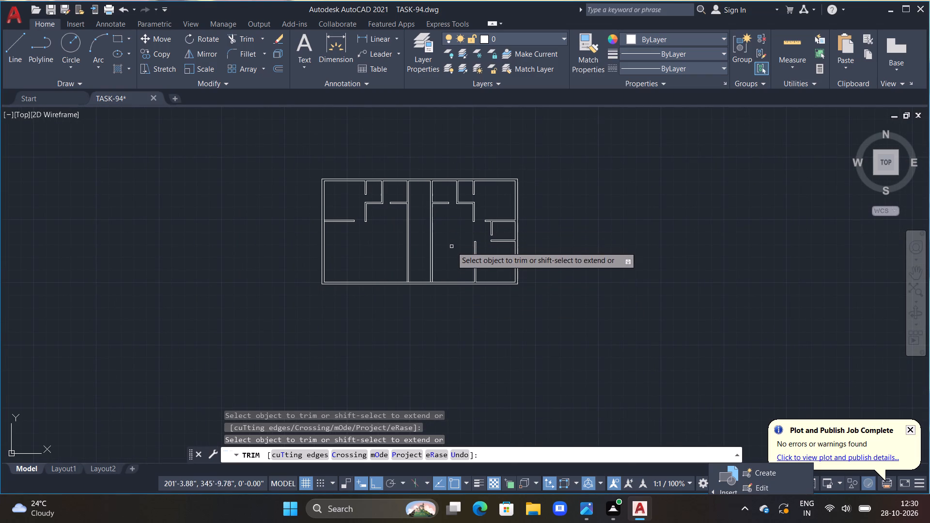
scroll(451, 250, "up", 2)
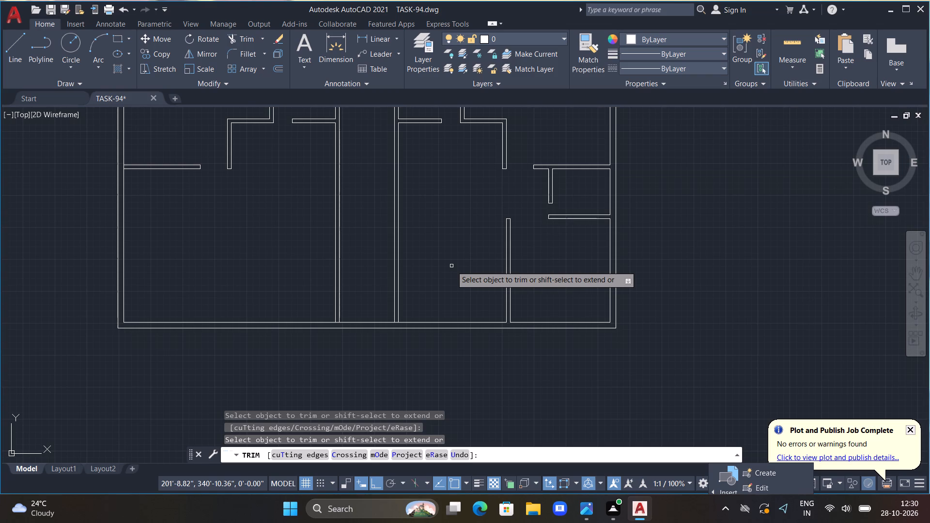
key("Escape")
key("Escape")
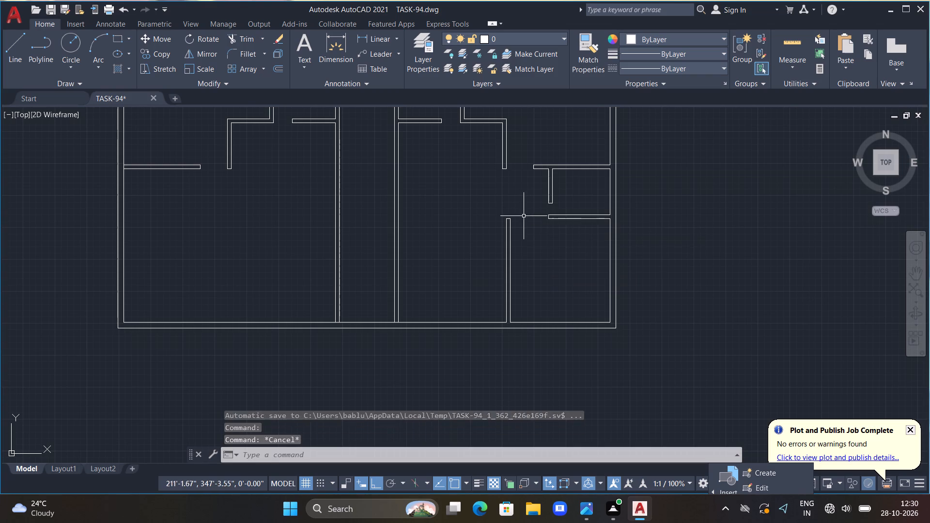
key("Escape")
key("Escape")
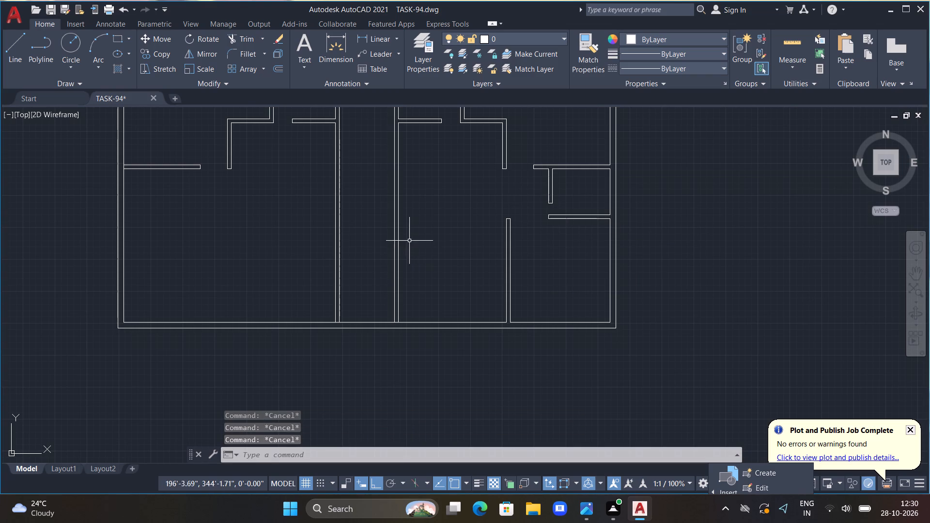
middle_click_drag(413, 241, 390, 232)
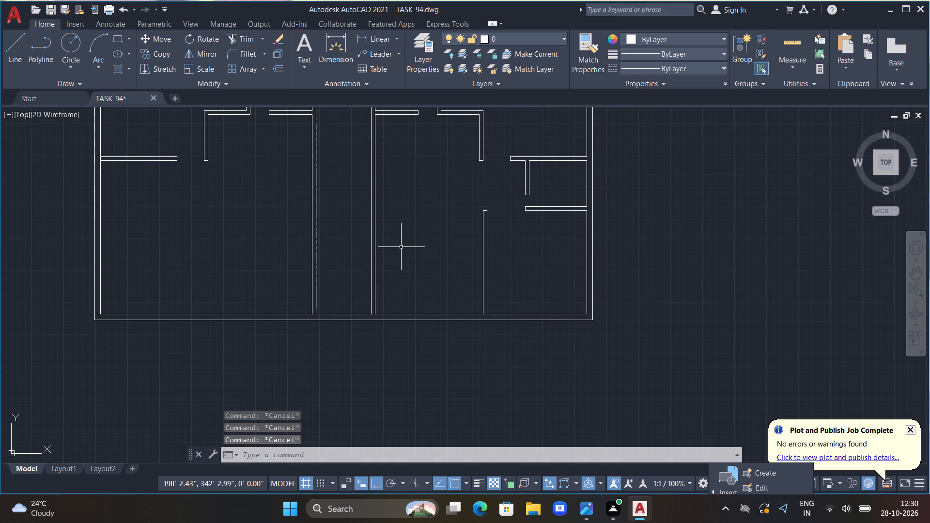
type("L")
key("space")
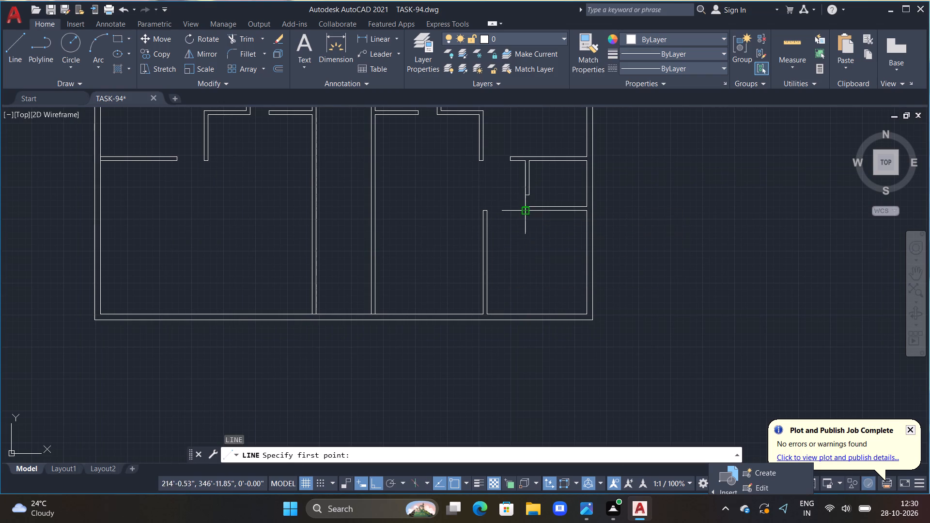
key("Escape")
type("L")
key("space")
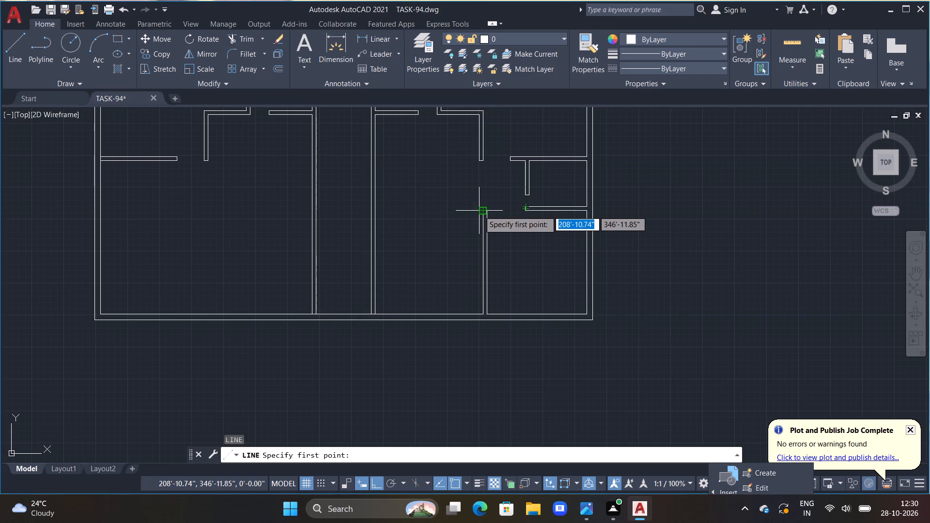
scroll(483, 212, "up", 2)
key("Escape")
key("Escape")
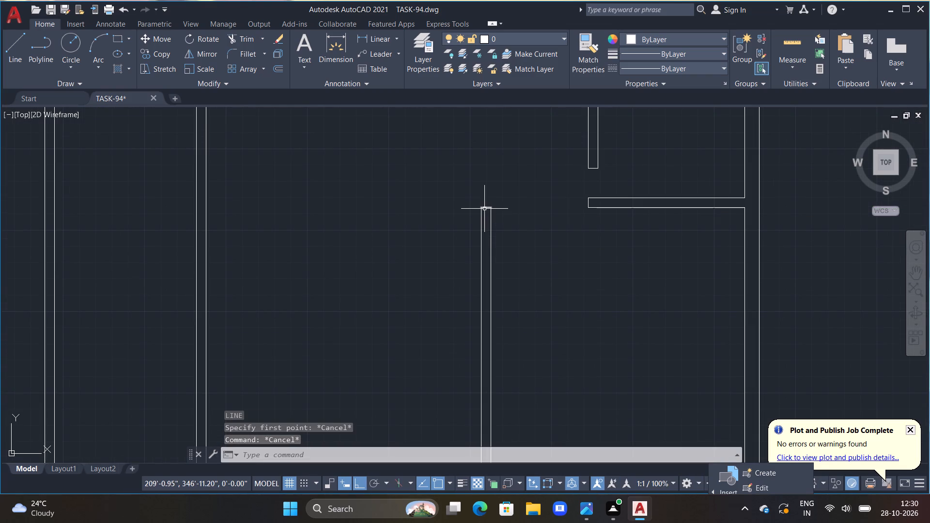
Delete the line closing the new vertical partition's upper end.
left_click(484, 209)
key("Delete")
Draw lines extending both partition faces 6" upward, level with the lower horizontal partition's top line, and closing the new end.
type("L")
key("space")
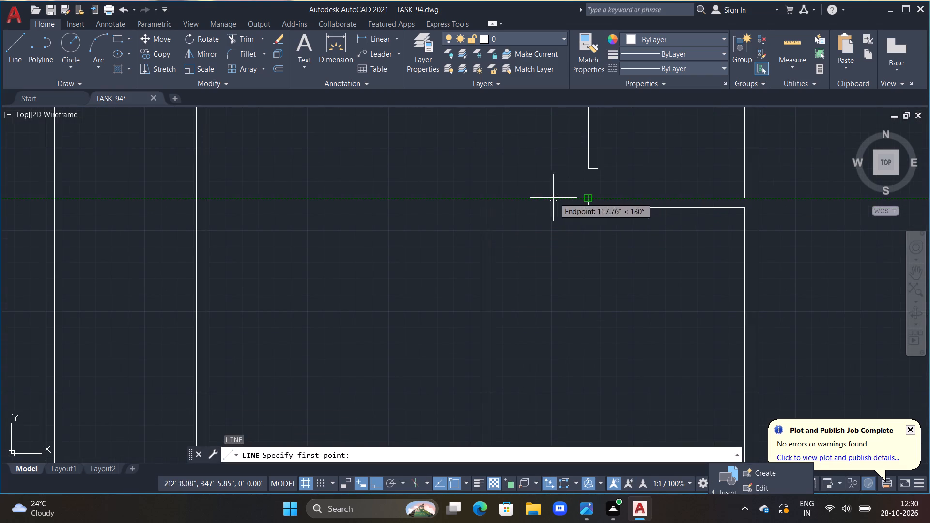
left_click(491, 200)
left_click(491, 205)
left_click(490, 200)
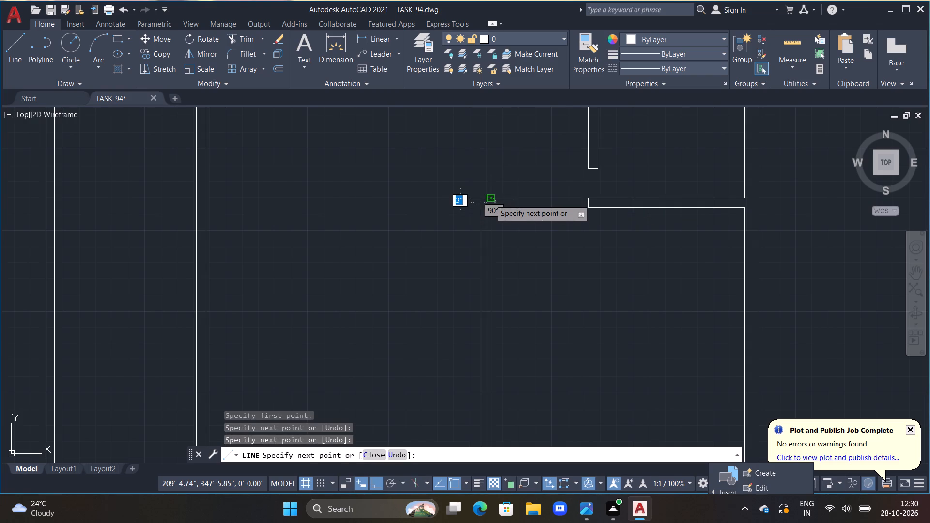
key("Escape")
key("l")
key("space")
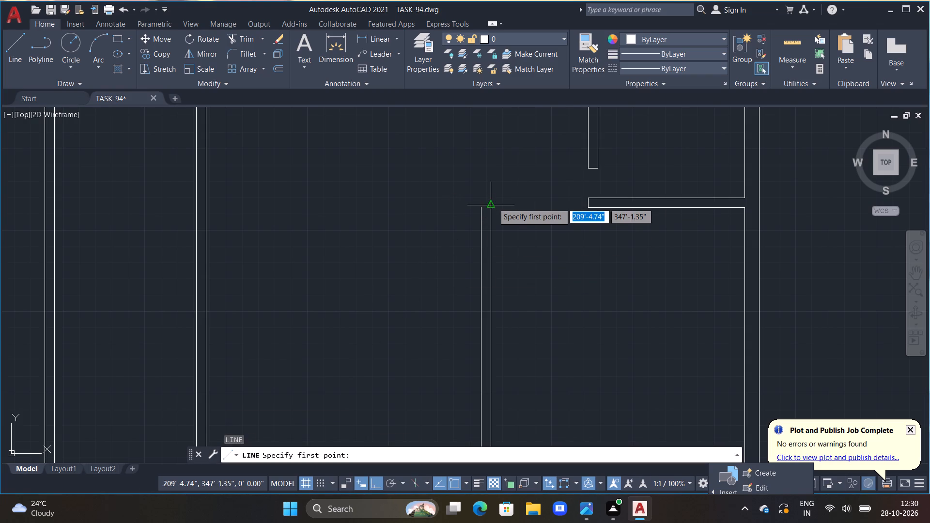
left_click(493, 197)
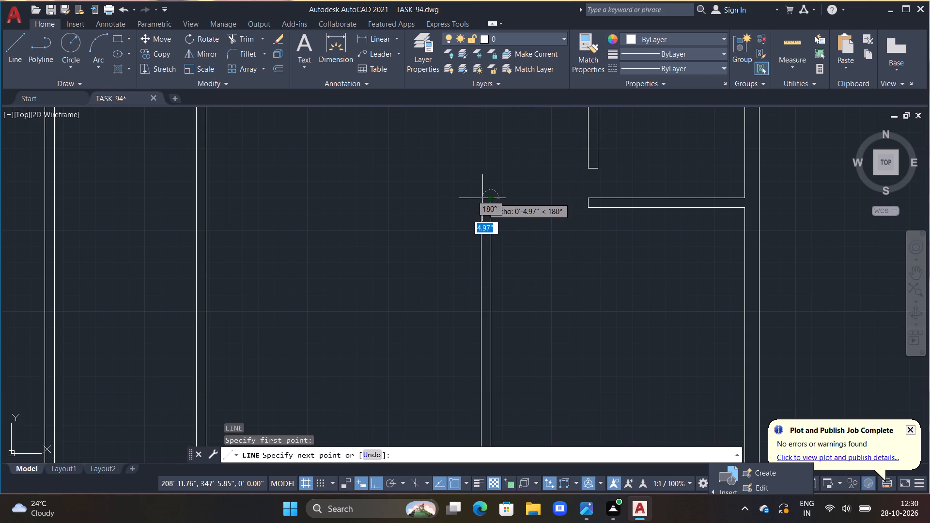
left_click(480, 198)
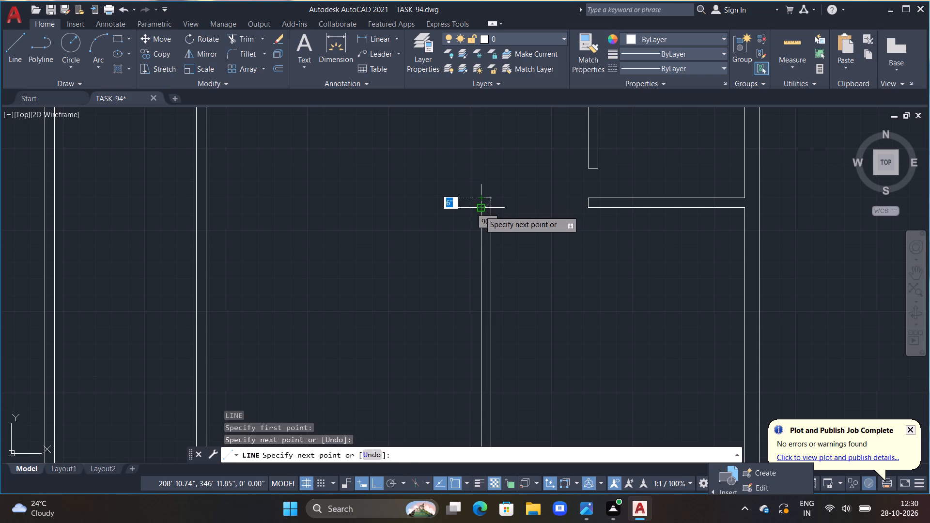
left_click(480, 211)
key("Escape")
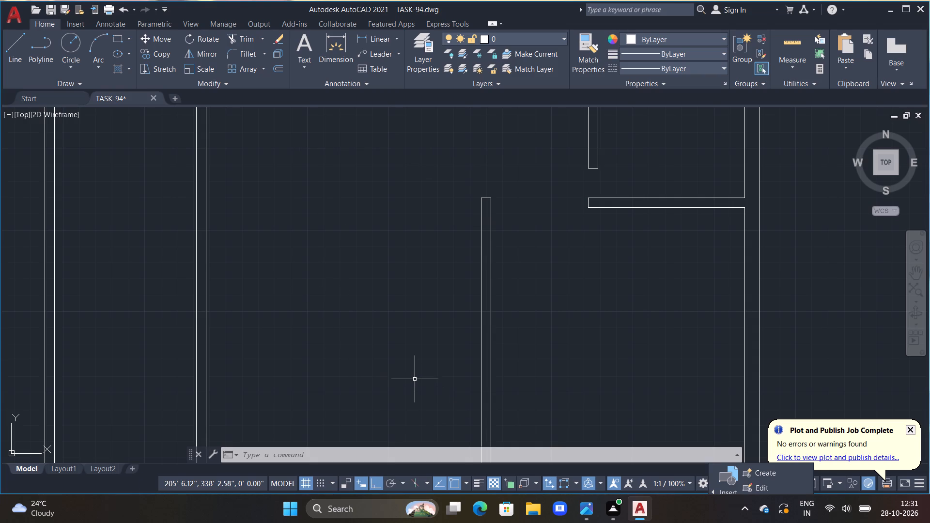
key("Escape")
scroll(429, 352, "down", 2)
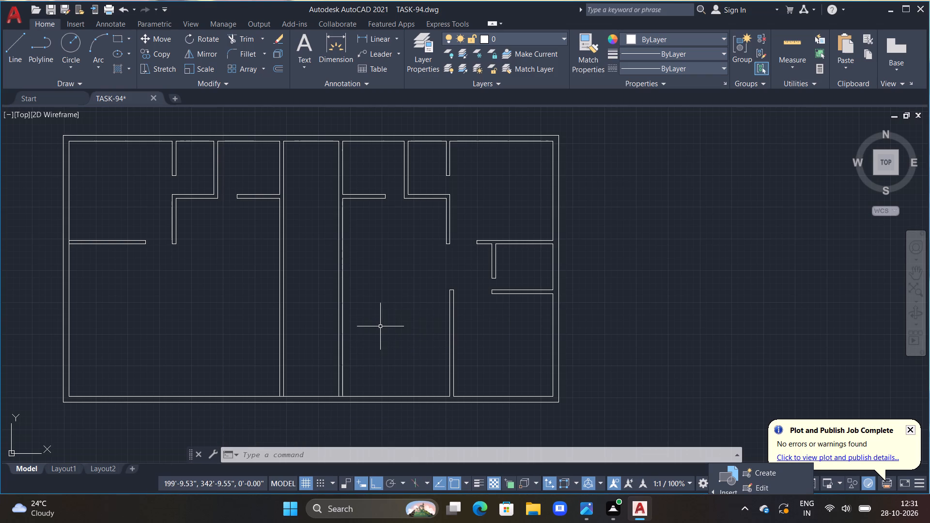
Draw a horizontal line about 16'-8" long from the new vertical partition's upper-left corner leftward across the neighbouring full-height partition.
type("L")
key("space")
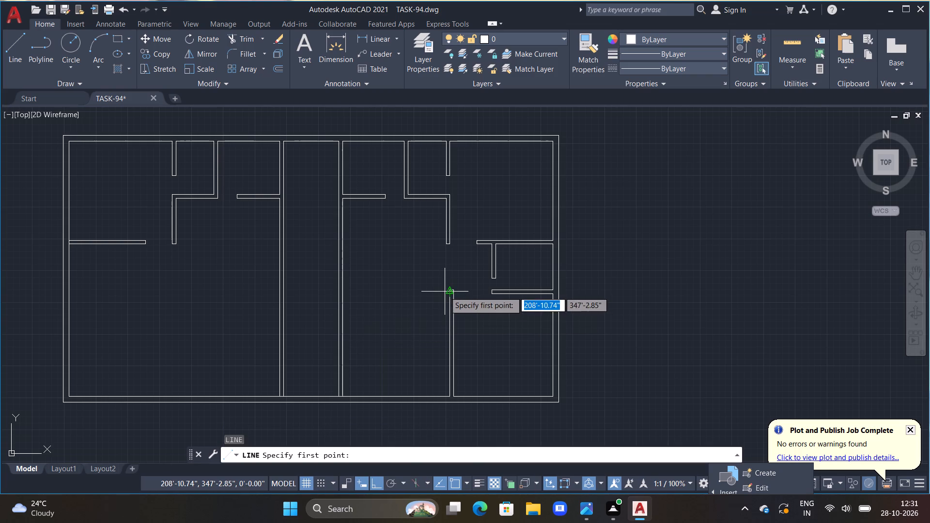
scroll(445, 295, "up", 4)
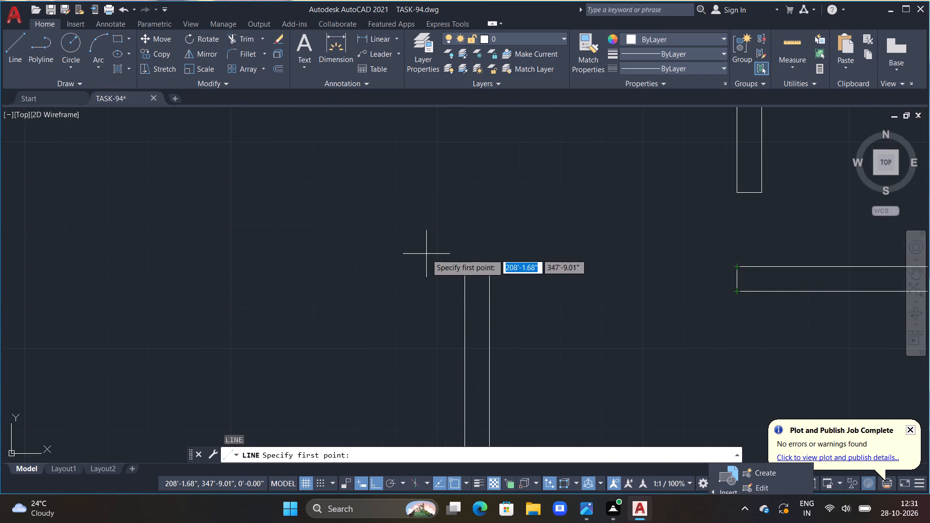
left_click(465, 267)
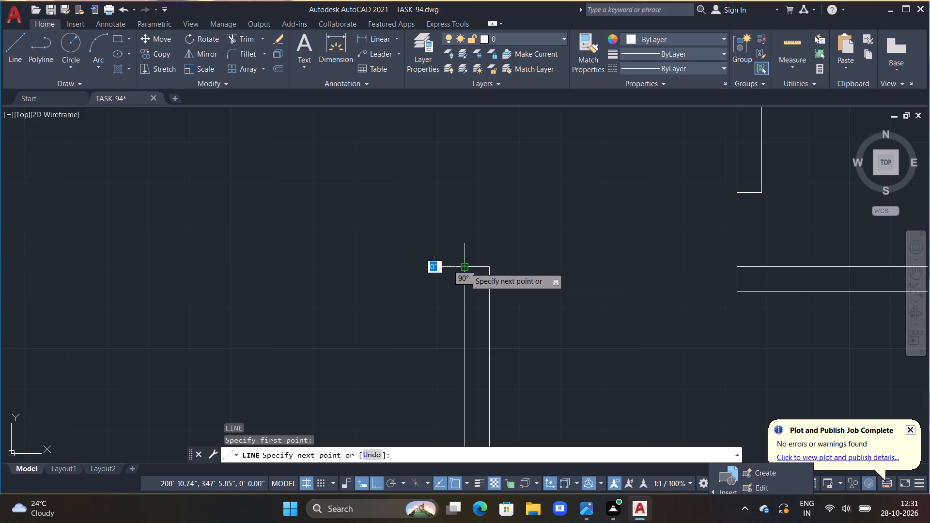
scroll(348, 266, "down", 3)
middle_click_drag(322, 270, 512, 239)
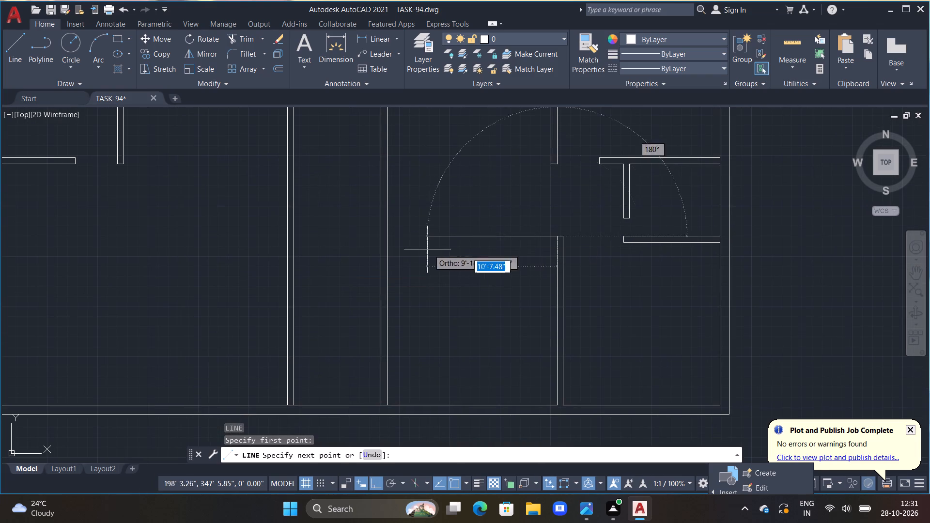
left_click(355, 249)
key("Escape")
Start an offset of the new horizontal line to form the partition's second face.
key("o")
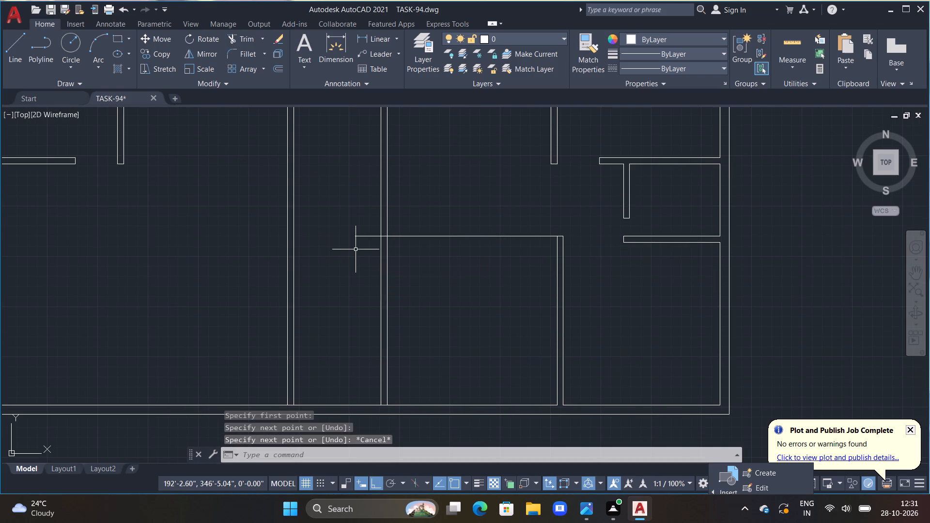
type("FF")
key("space")
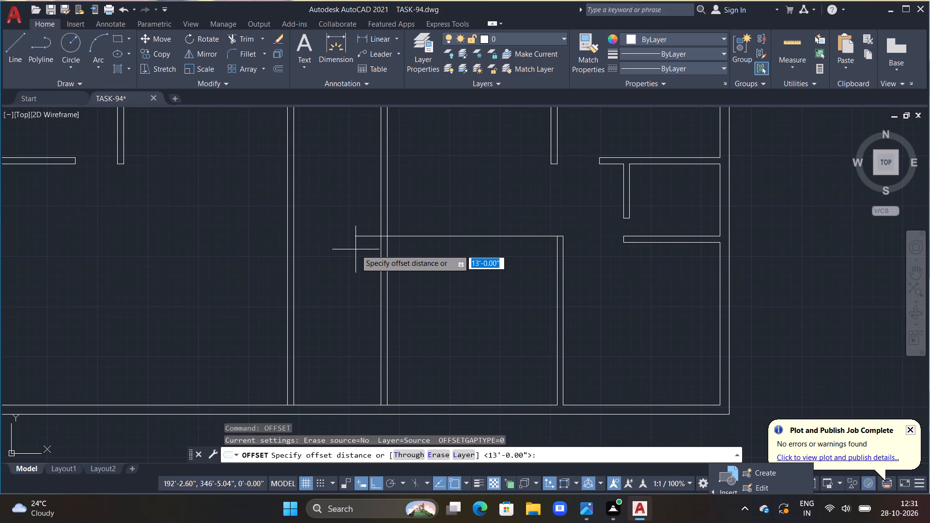
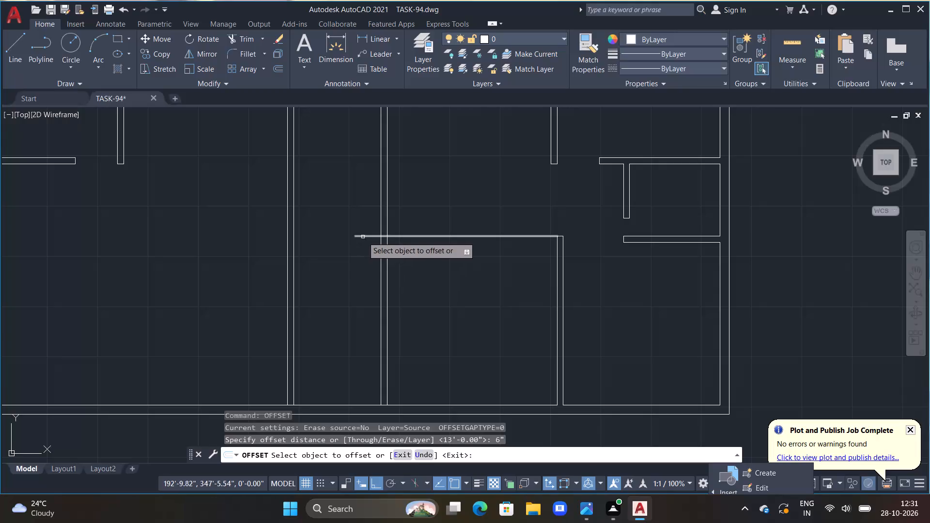
Offset the new horizontal line 6" downward to form the partition's second face.
left_click_drag(363, 237, 362, 248)
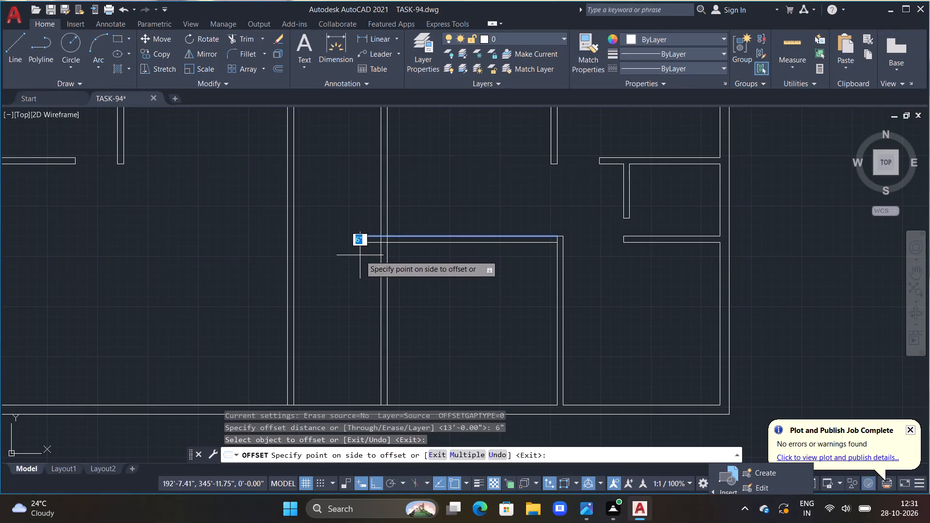
left_click(359, 258)
key("Escape")
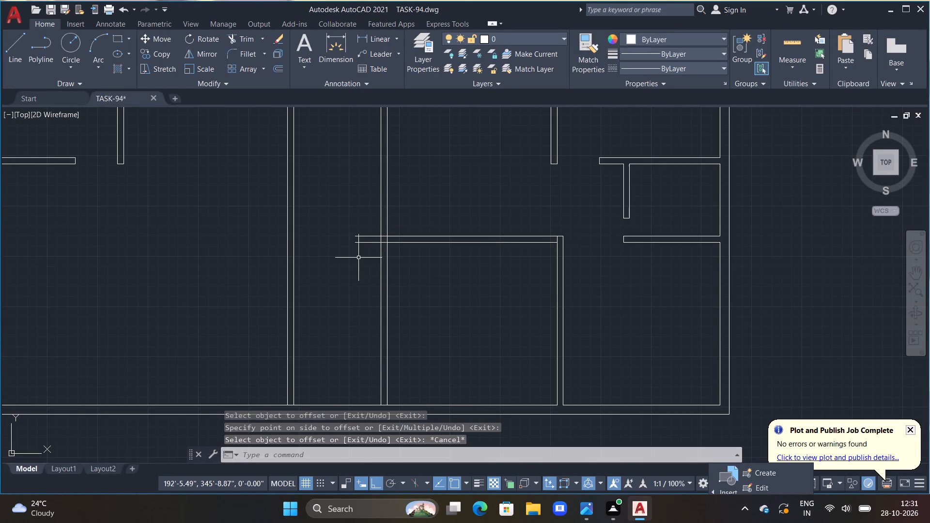
Trim off both ends of the new horizontal partition lines projecting left past the full-height vertical partition.
type("TR")
key("space")
left_click_drag(363, 219, 364, 291)
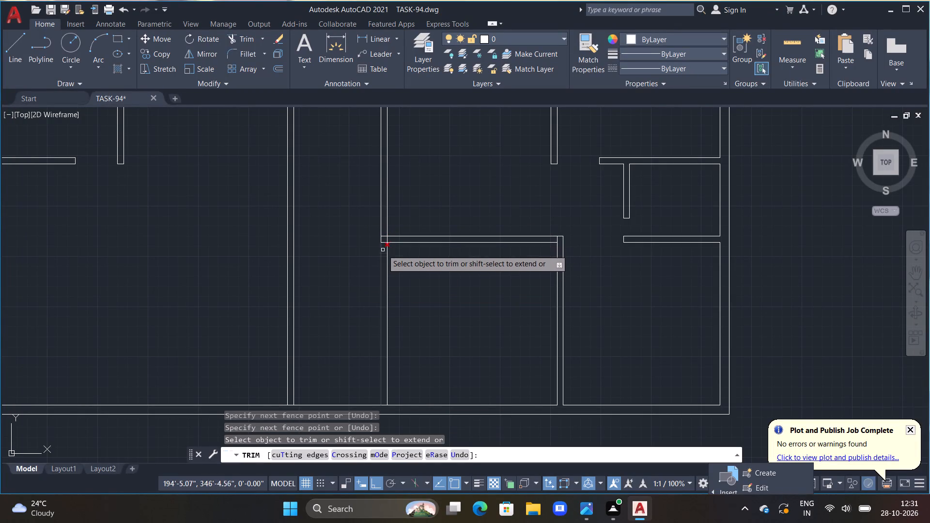
scroll(386, 236, "up", 2)
scroll(375, 211, "down", 2)
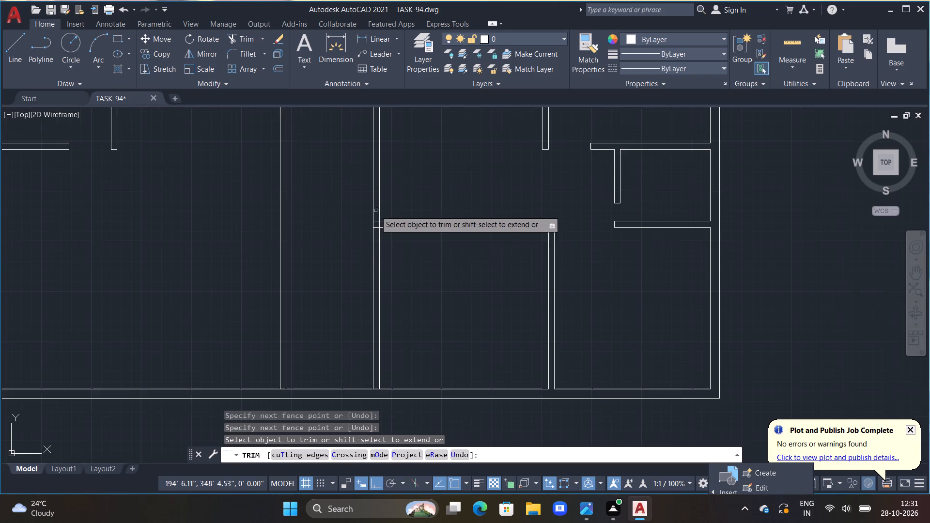
scroll(402, 190, "down", 2)
middle_click_drag(403, 191, 417, 268)
scroll(415, 266, "up", 1)
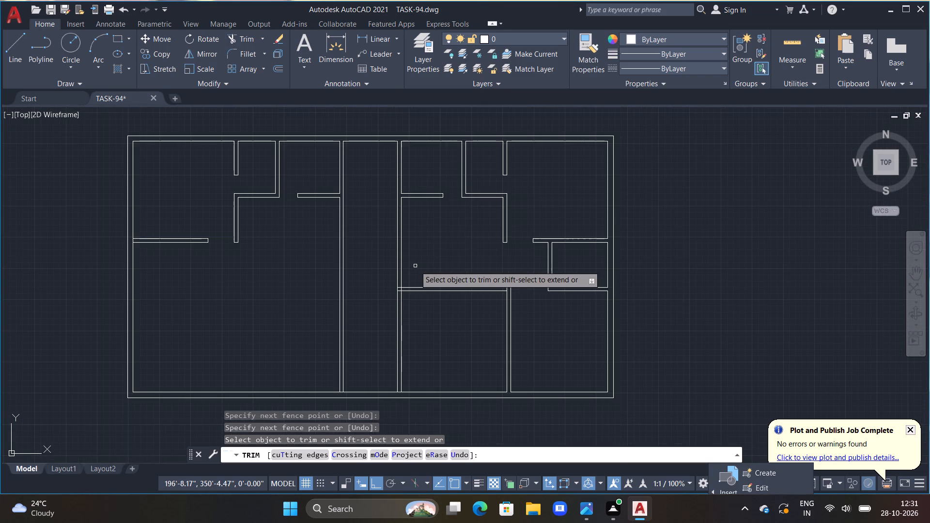
key("Escape")
key("Escape")
key("Escape")
Offset the new horizontal partition's top line 3'6" upward to mark a door opening in the vertical partition.
type("OFF")
key("space")
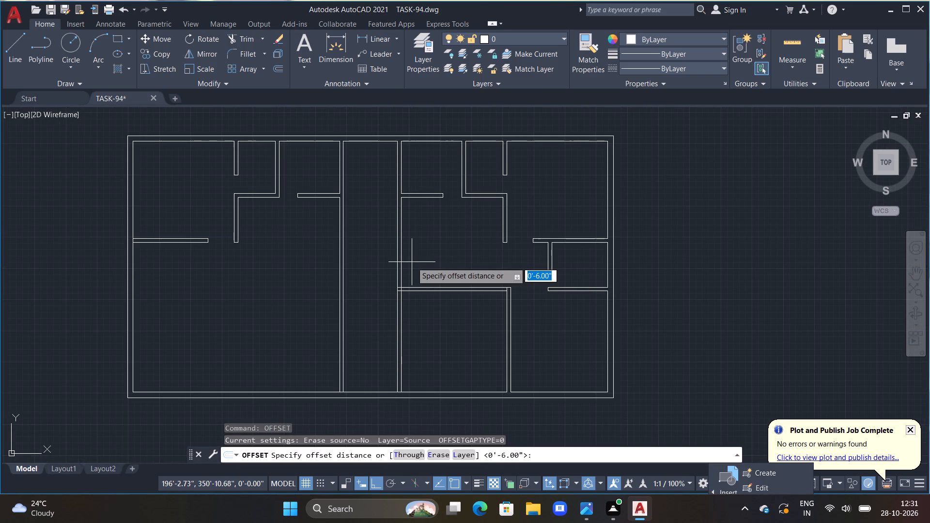
type("3'6\"")
key("Return")
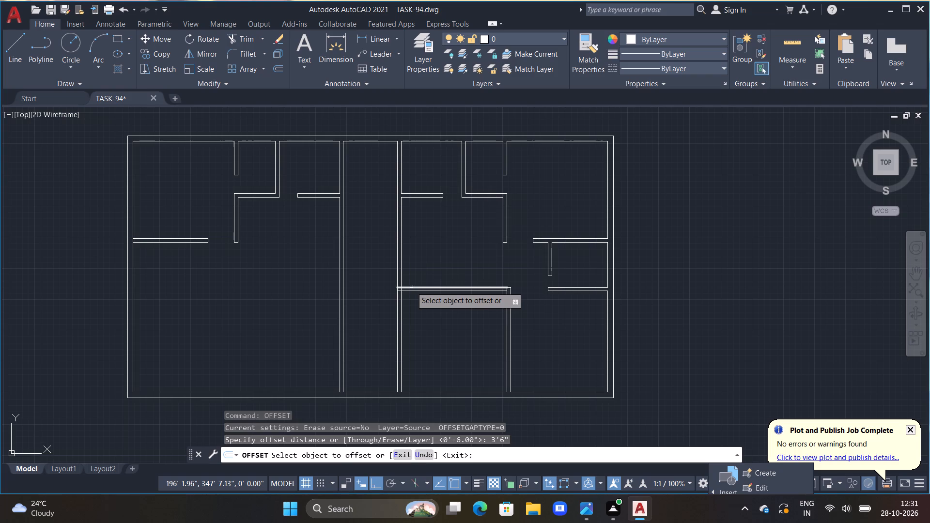
left_click(411, 287)
left_click(408, 246)
key("Escape")
Trim the vertical partition's faces between the offset line and the horizontal partition, and remove the offset line's excess beside it.
type("TR")
key("space")
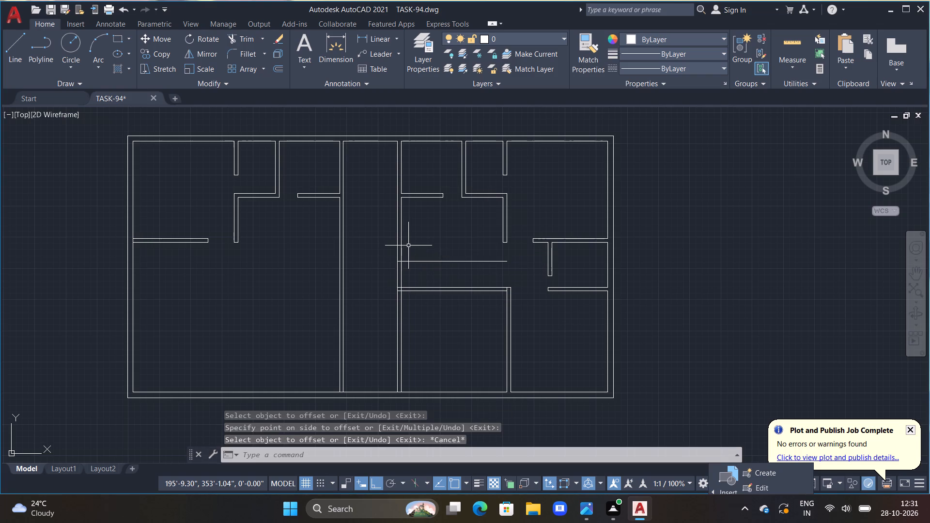
left_click_drag(421, 248, 383, 294)
key("ctrl+z")
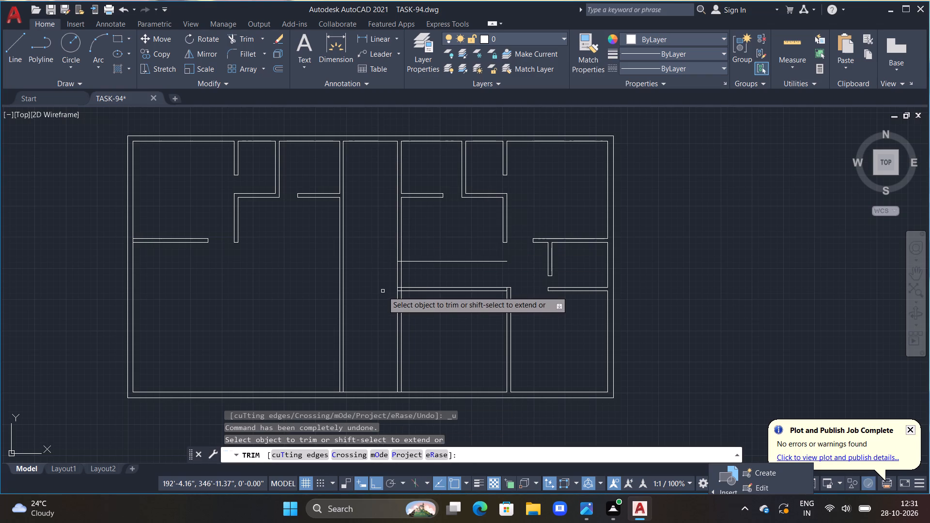
left_click_drag(387, 273, 424, 246)
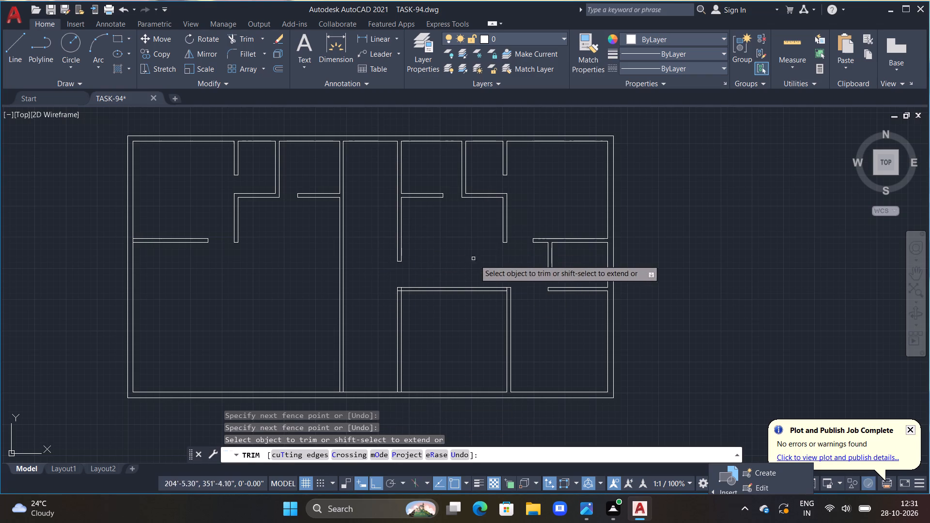
Trim the horizontal partition's lower line out of the vertical partition at the room's upper-left corner.
middle_click_drag(424, 313, 371, 315)
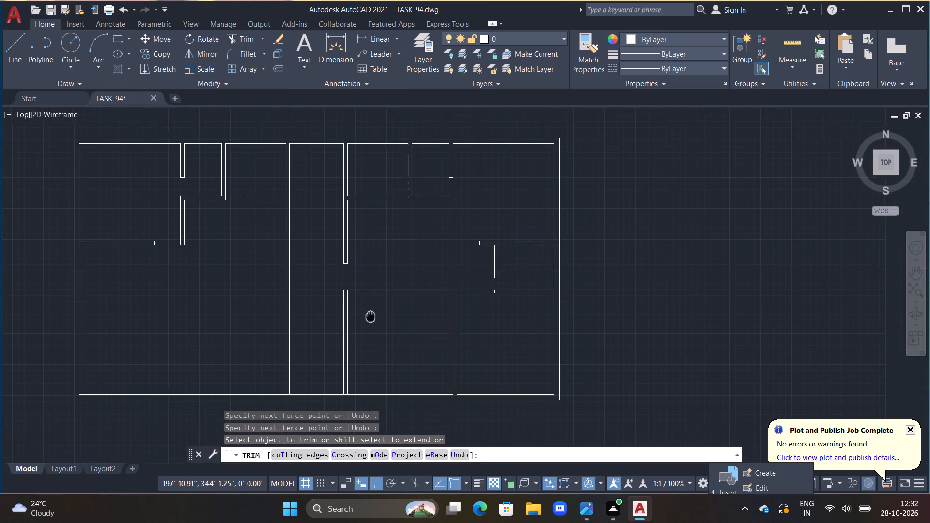
middle_click_drag(371, 315, 370, 315)
scroll(362, 308, "up", 2)
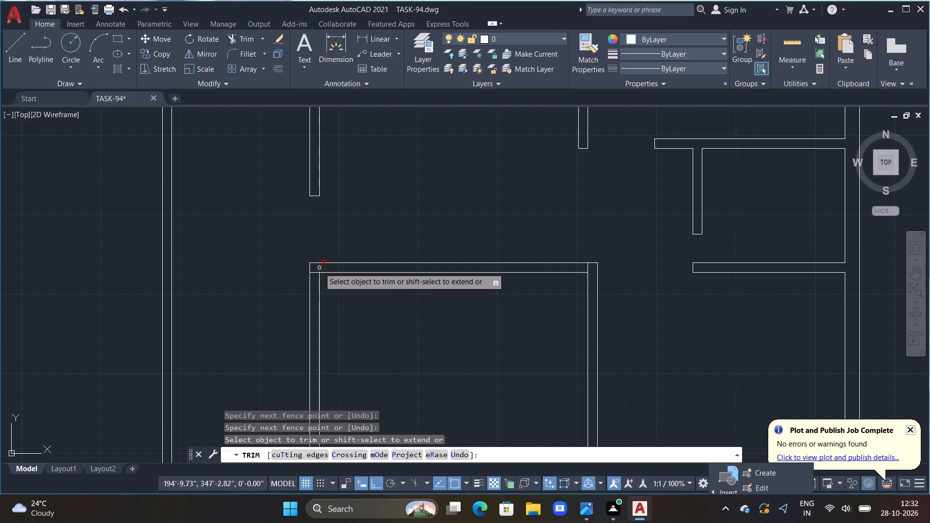
left_click(315, 272)
scroll(475, 315, "down", 1)
scroll(513, 329, "down", 1)
middle_click_drag(513, 328, 384, 290)
scroll(381, 282, "up", 1)
key("Escape")
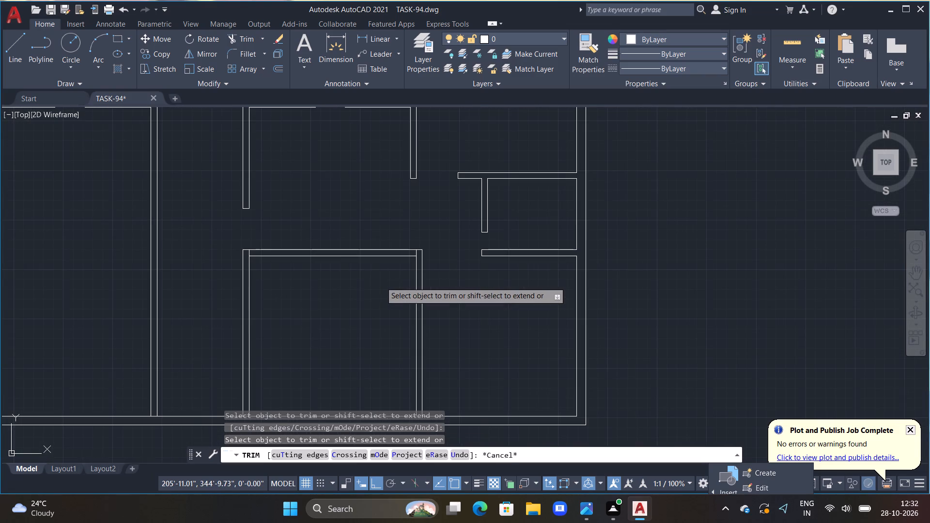
key("Escape")
key("Escape")
key("Escape")
Offset the room's right partition inner face 3'6" leftward and extend the copy up to the horizontal partition's top line.
type("OFF")
key("space")
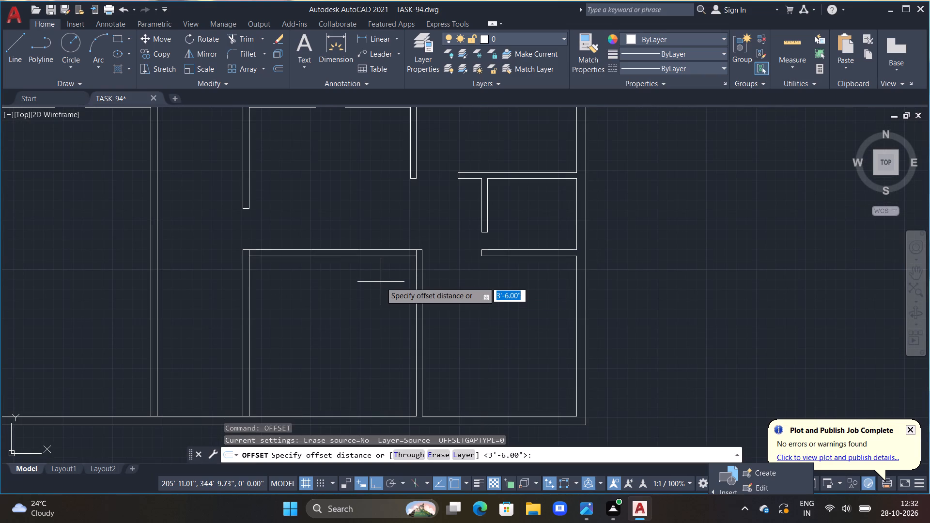
type("3'6\"")
key("Return")
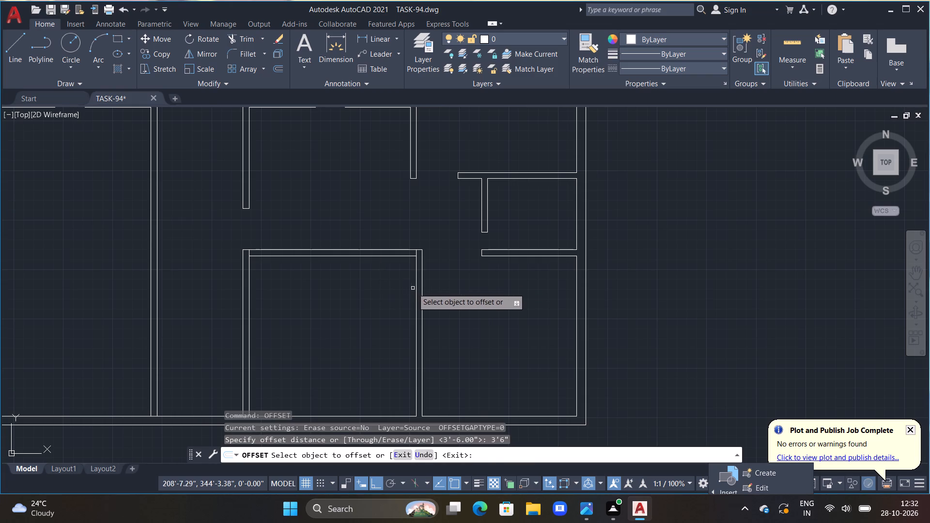
left_click(415, 289)
left_click(393, 289)
key("Escape")
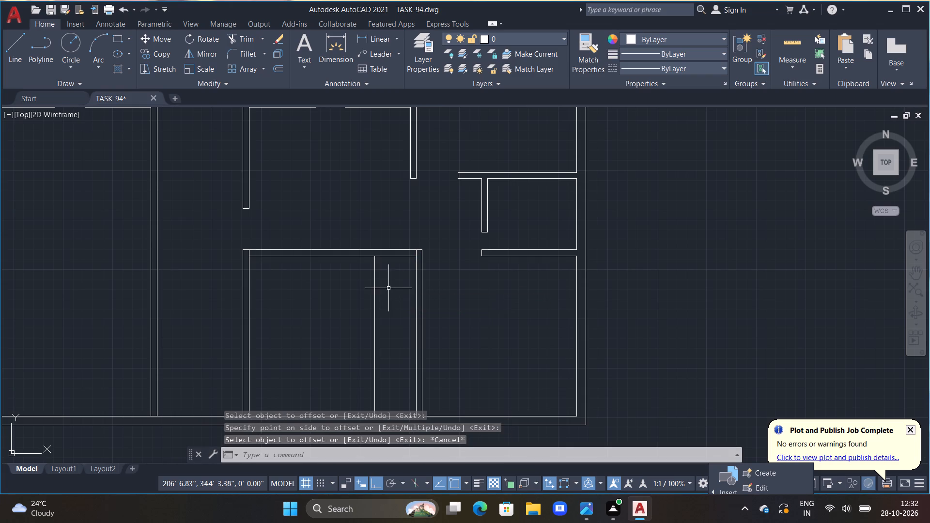
type("EX")
key("space")
left_click(375, 275)
key("Escape")
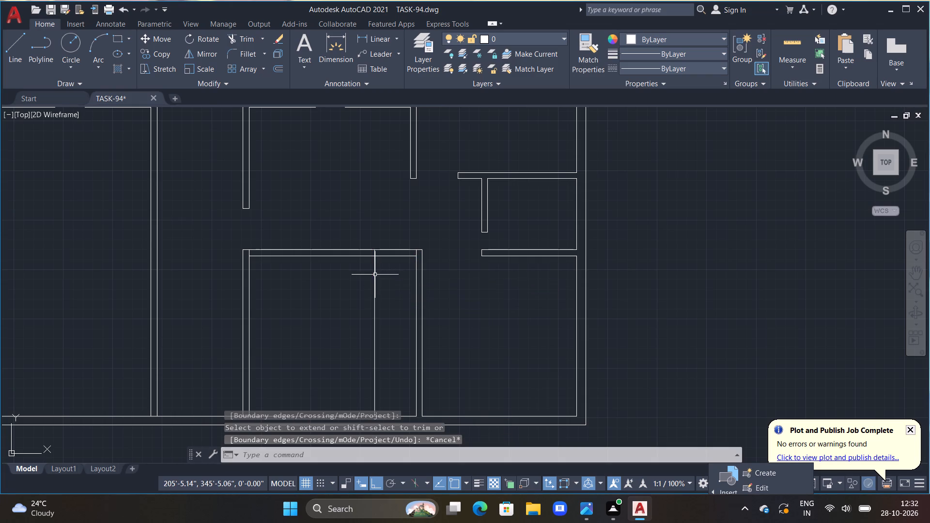
Trim the horizontal partition between the offset line and the right vertical partition, and remove the offset line's leftover below it.
type("TR")
key("space")
left_click_drag(388, 238, 376, 308)
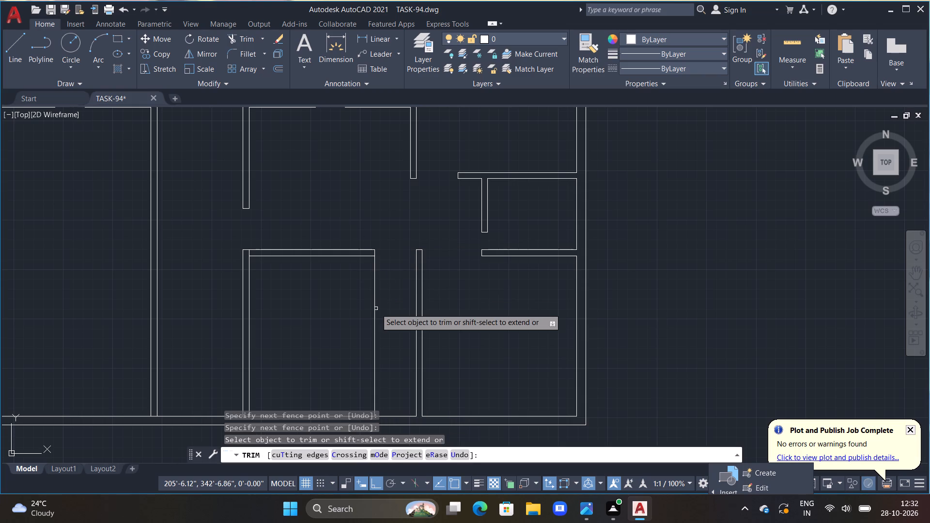
left_click(375, 308)
scroll(339, 309, "down", 1)
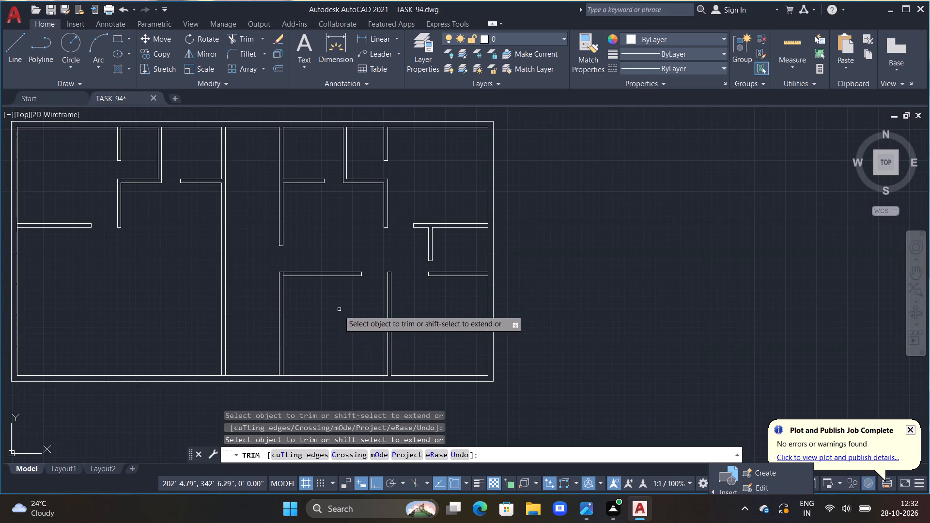
middle_click_drag(330, 338, 400, 334)
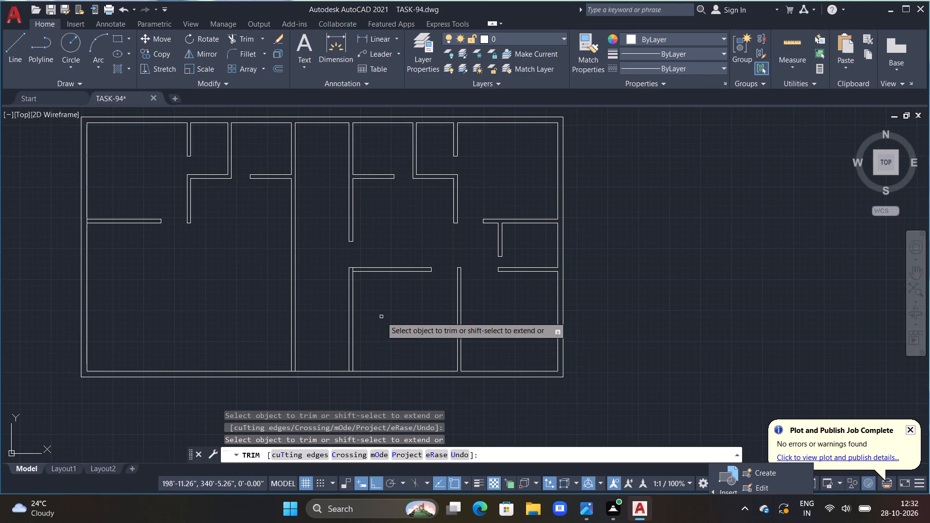
middle_click_drag(351, 275, 384, 269)
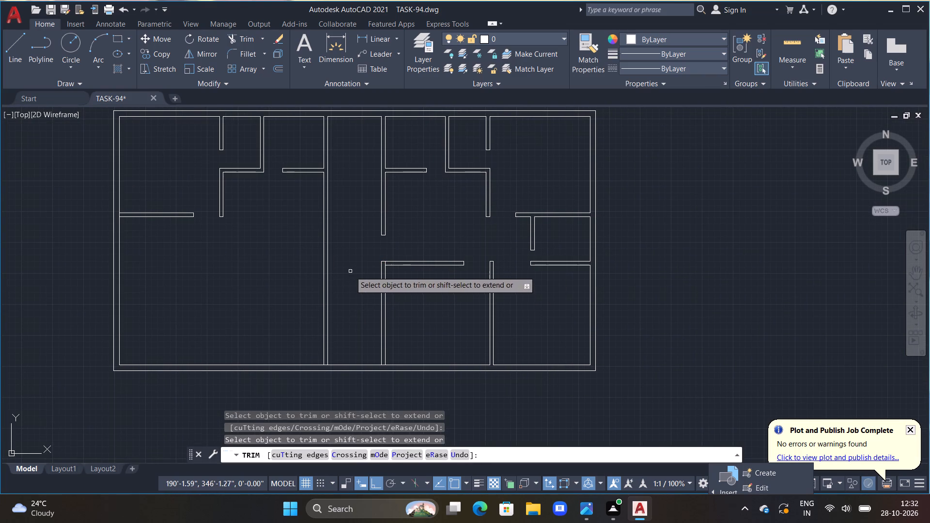
key("Escape")
key("Escape")
key("Escape")
key("Escape")
middle_click_drag(350, 271, 388, 249)
key("Escape")
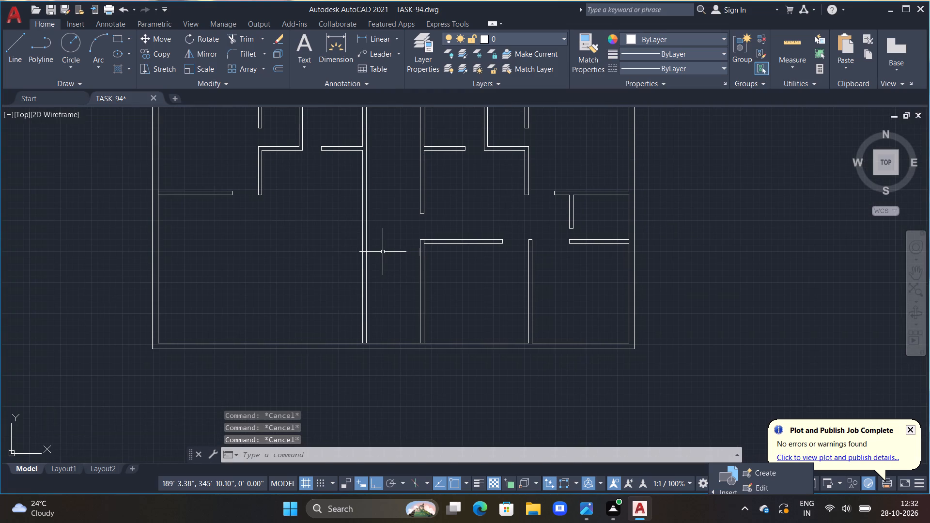
Draw a horizontal line from the left full-height partition's right face, level with the room's top line, leftward past the outer wall.
scroll(361, 278, "down", 1)
middle_click_drag(315, 281, 341, 275)
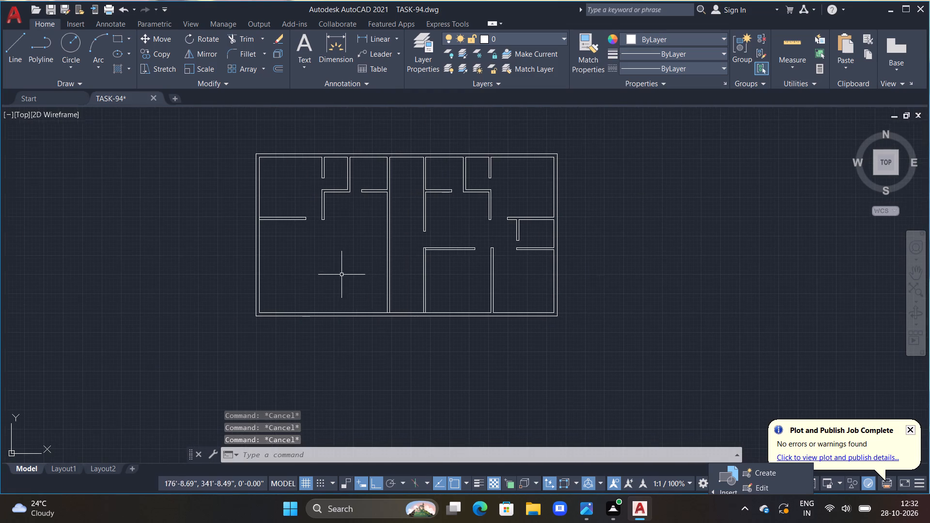
scroll(428, 253, "up", 1)
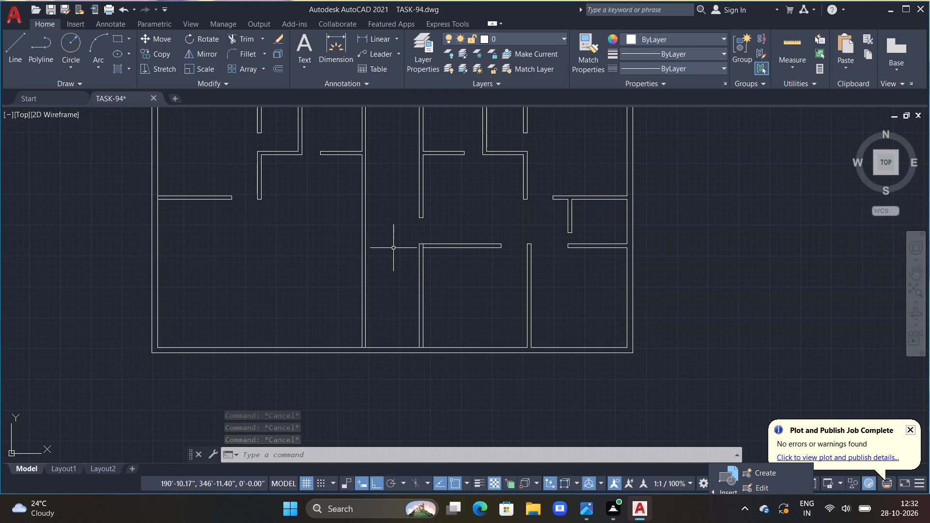
middle_click_drag(393, 248, 408, 244)
key("Escape")
key("Escape")
key("l")
key("space")
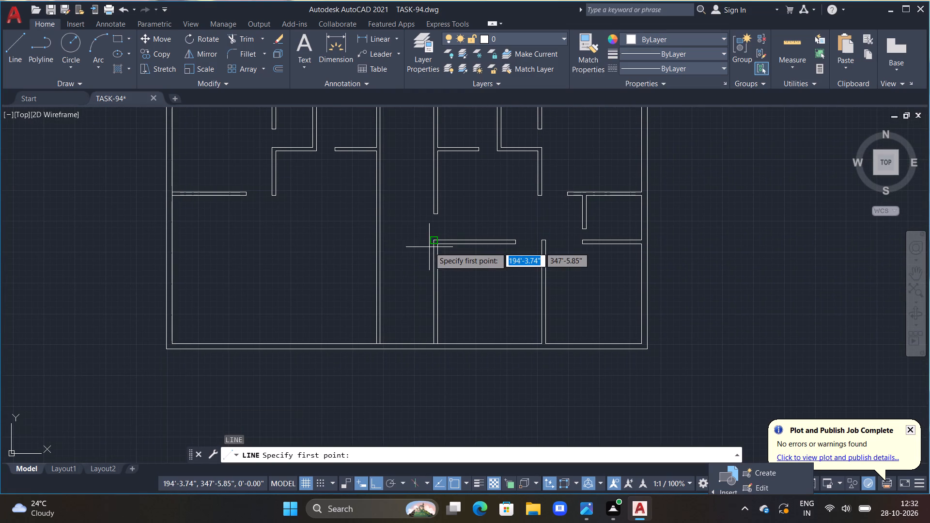
left_click(377, 241)
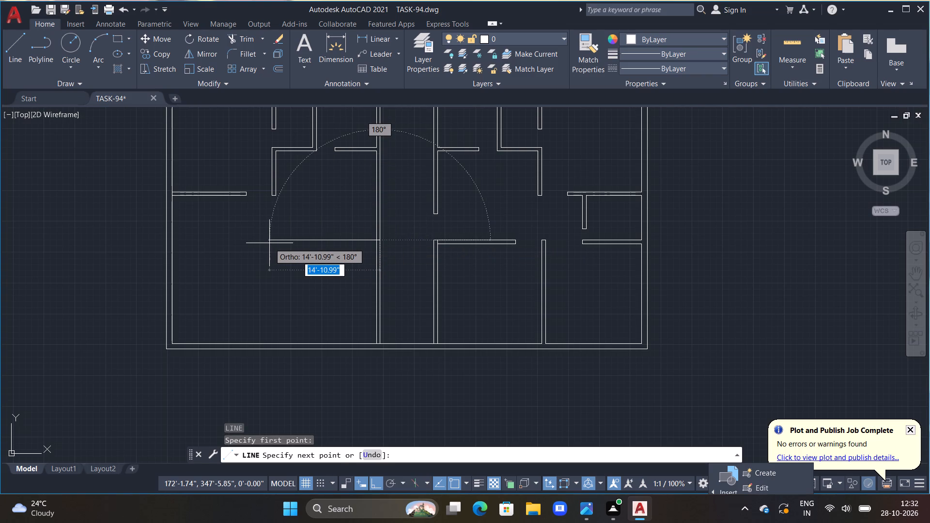
scroll(269, 243, "down", 1)
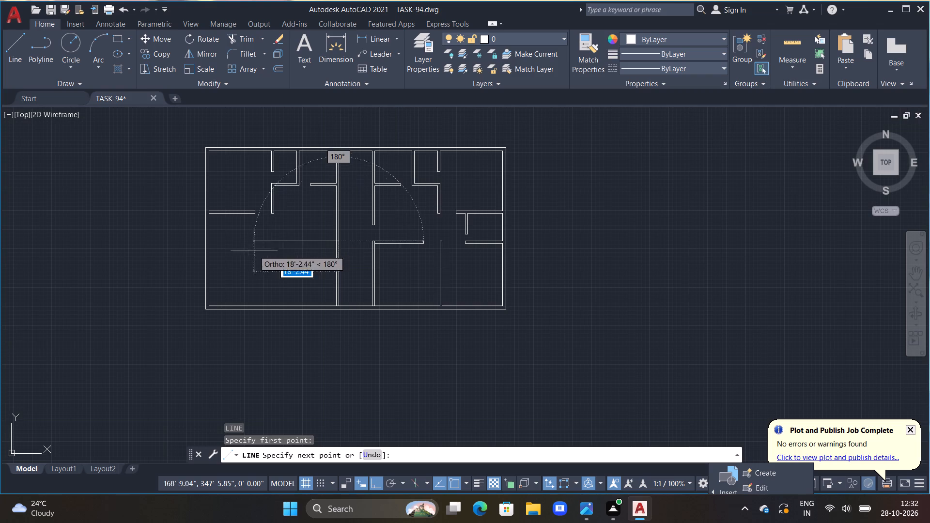
middle_click_drag(248, 252, 382, 244)
left_click(302, 248)
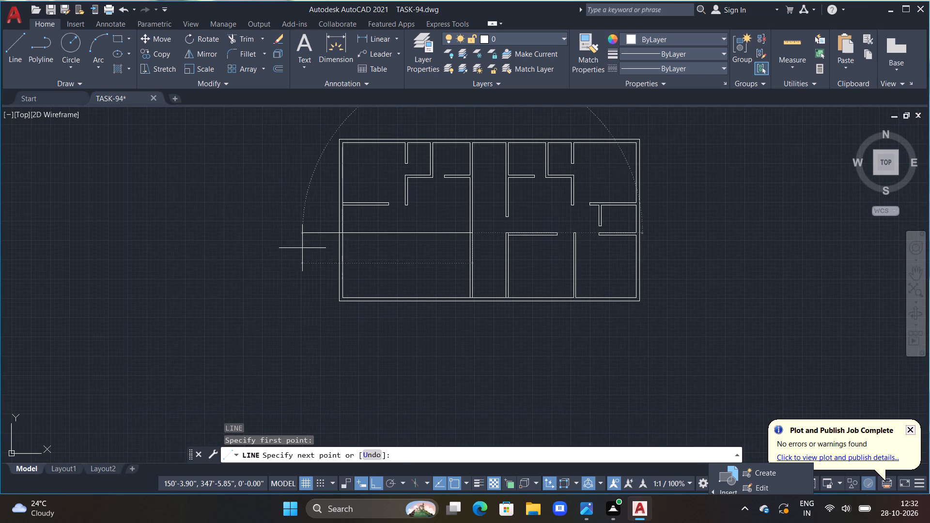
key("Escape")
Offset the long horizontal line 6" downward to form the second face of the left-side partition.
type("OFF 6\"")
key("Return")
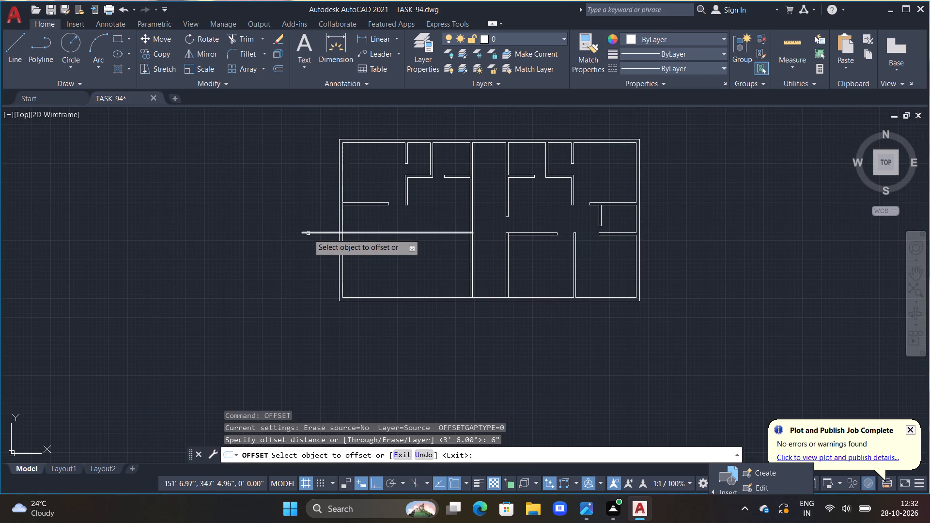
left_click(308, 233)
left_click(306, 243)
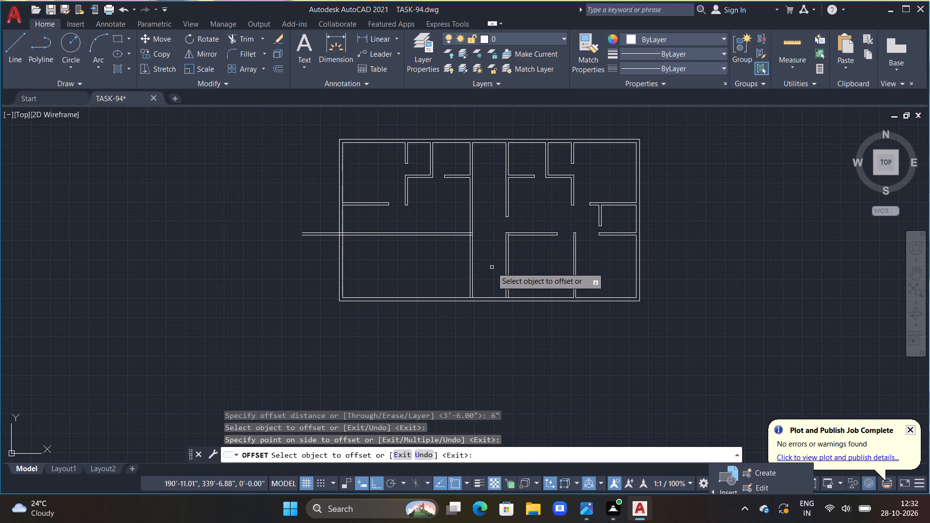
middle_click_drag(478, 254, 429, 277)
scroll(428, 273, "up", 1)
key("Escape")
key("Escape")
key("Escape")
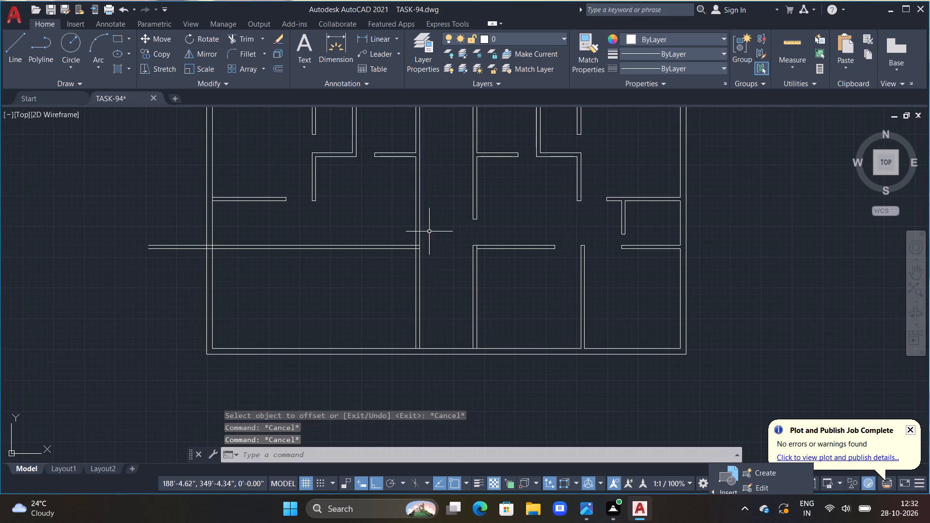
Draw a short horizontal line leftward across the left full-height partition, level with the upper edge of the opposite door opening.
key("Escape")
key("Escape")
type("L")
key("space")
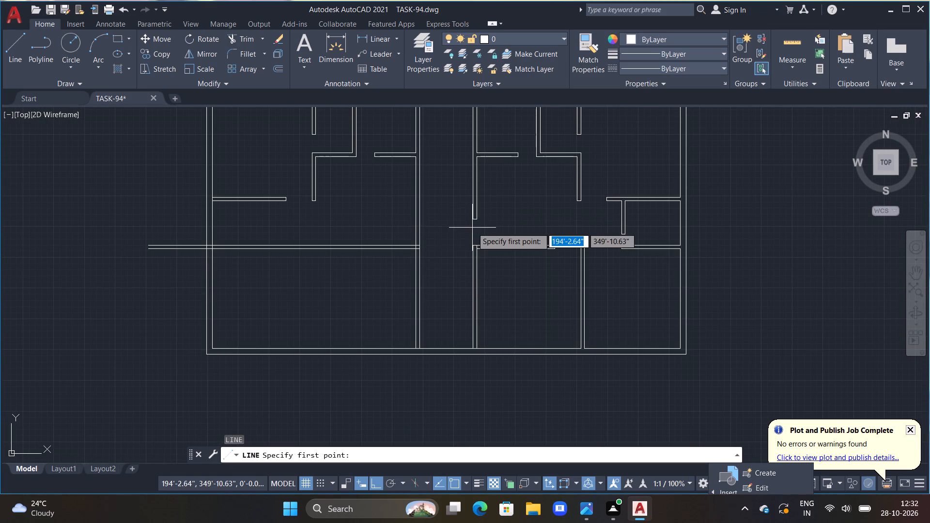
left_click(419, 219)
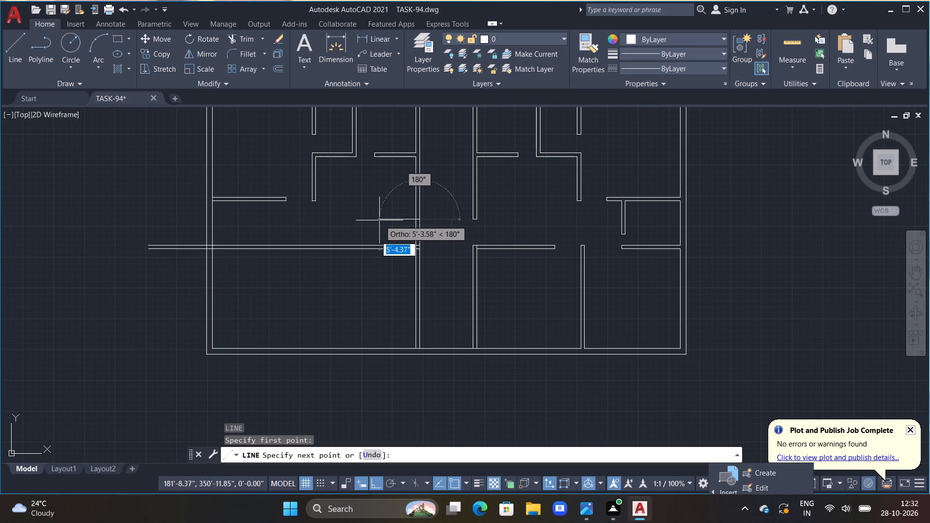
left_click(371, 219)
key("Escape")
Trim the left full-height partition between the short line and the new horizontal partition, and remove the short line's excess.
type("TR")
key("space")
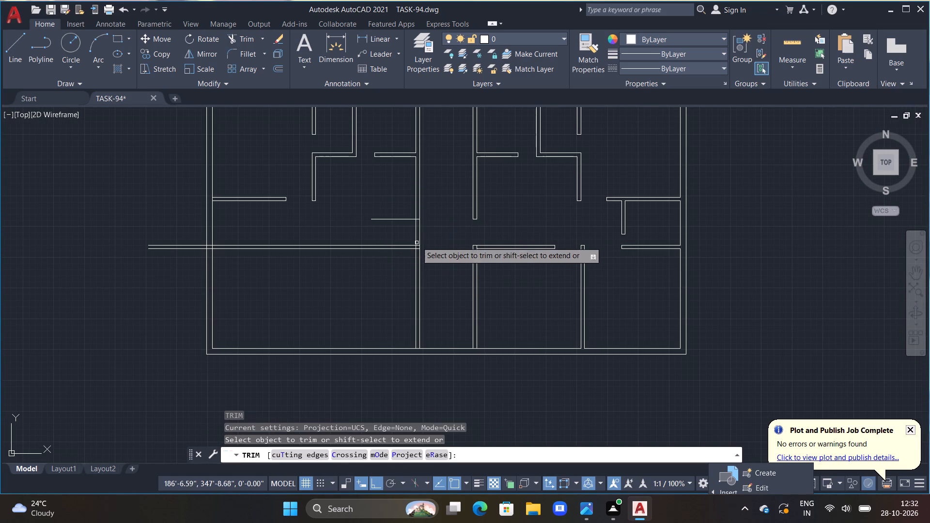
left_click_drag(422, 230, 385, 237)
left_click(377, 219)
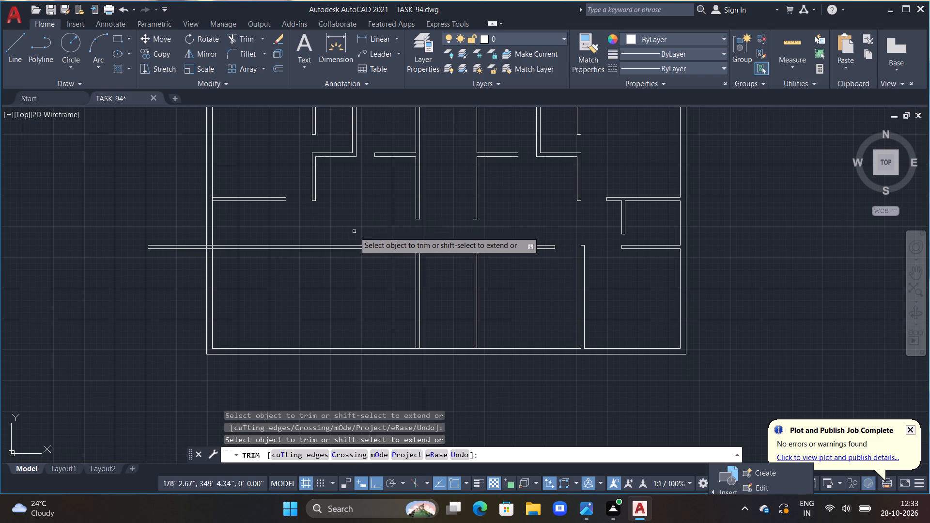
Trim the overlapping line segments where the new left-side horizontal partition meets the full-height vertical partition, leaving a clean corner.
scroll(426, 249, "up", 3)
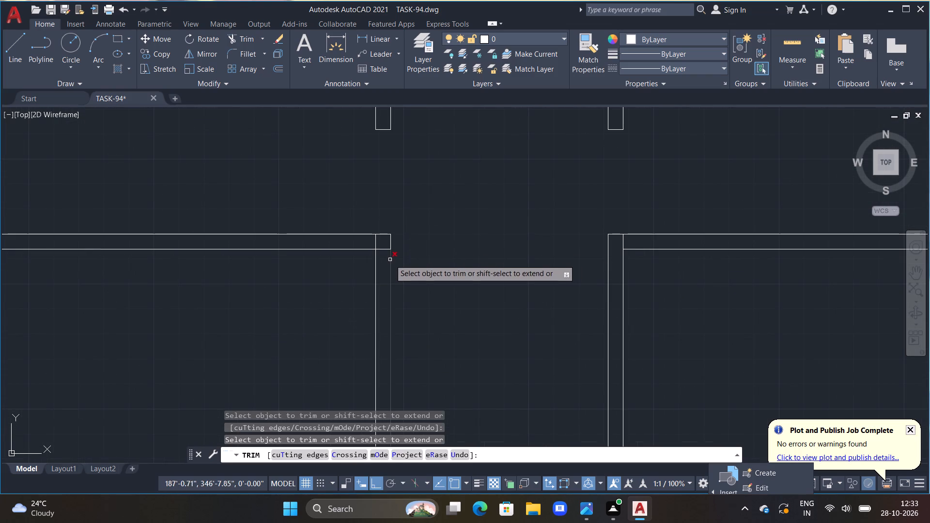
left_click(382, 250)
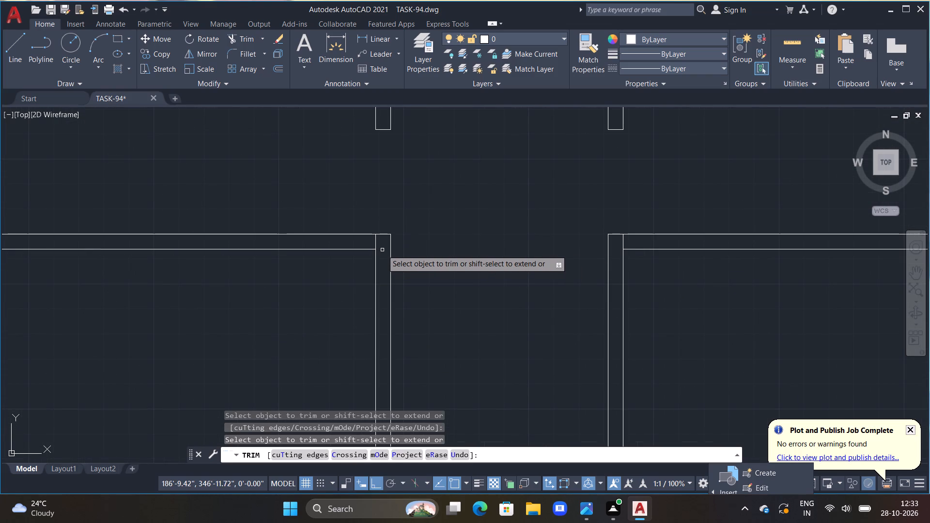
left_click(373, 242)
left_click(378, 242)
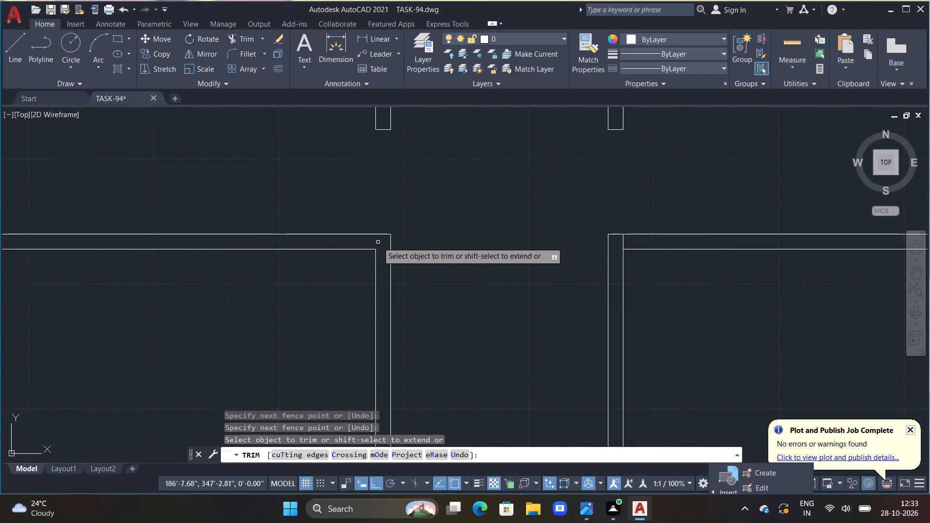
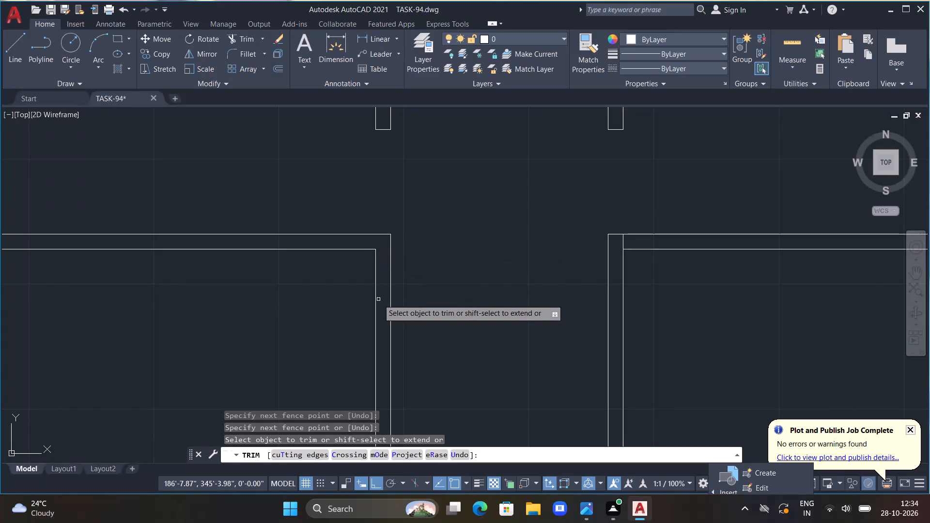
Draw a vertical line about 18' long from the left-side horizontal partition down past the bottom outer wall, aligned with the partition above.
scroll(475, 301, "down", 3)
middle_click_drag(474, 296, 481, 278)
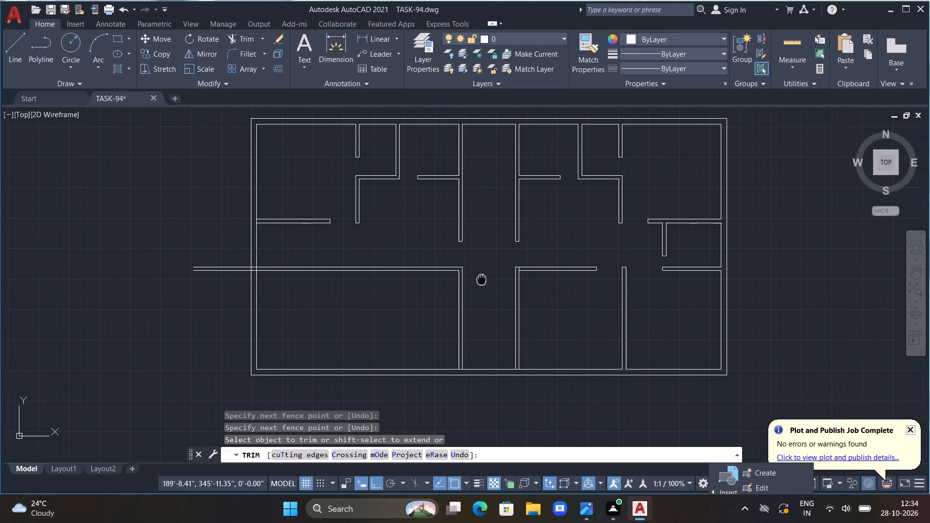
middle_click_drag(481, 278, 497, 261)
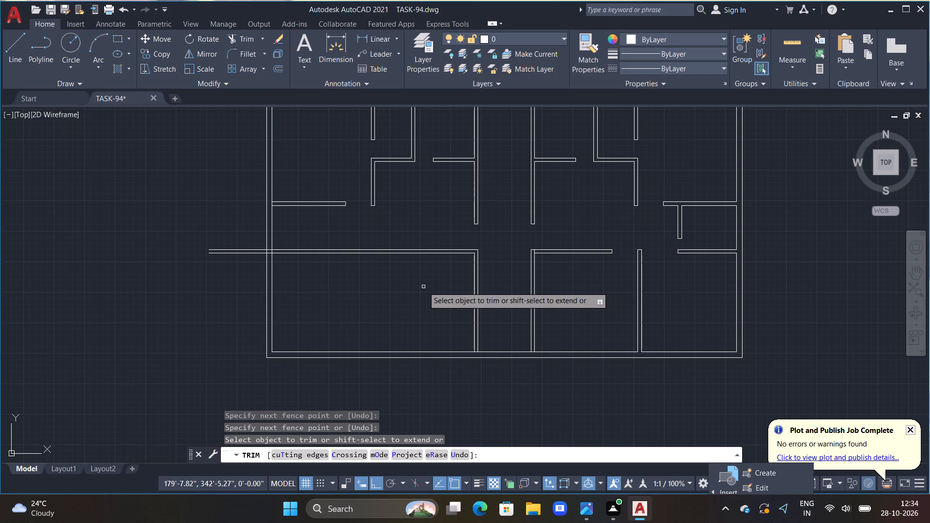
key("Escape")
key("Escape")
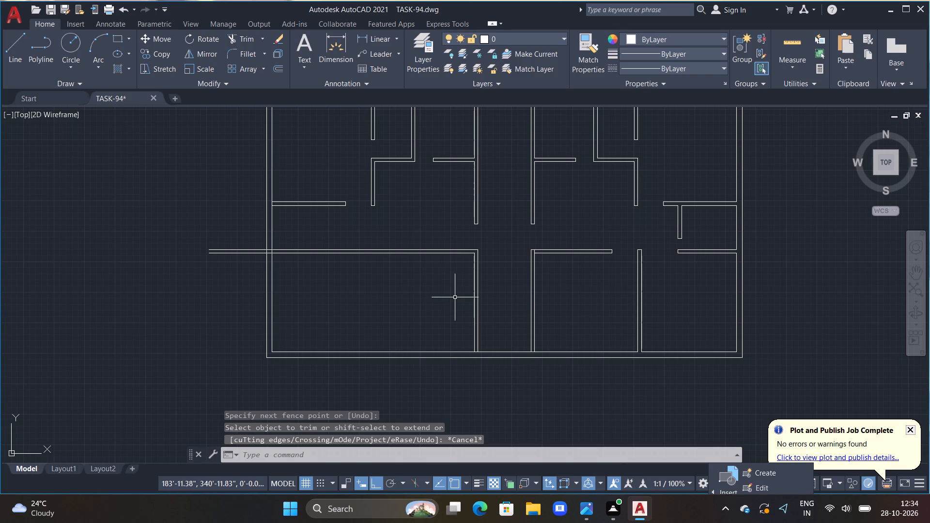
key("Escape")
key("Escape")
key("Escape")
key("Escape")
key("Escape")
middle_click_drag(400, 287, 432, 283)
type("L")
key("space")
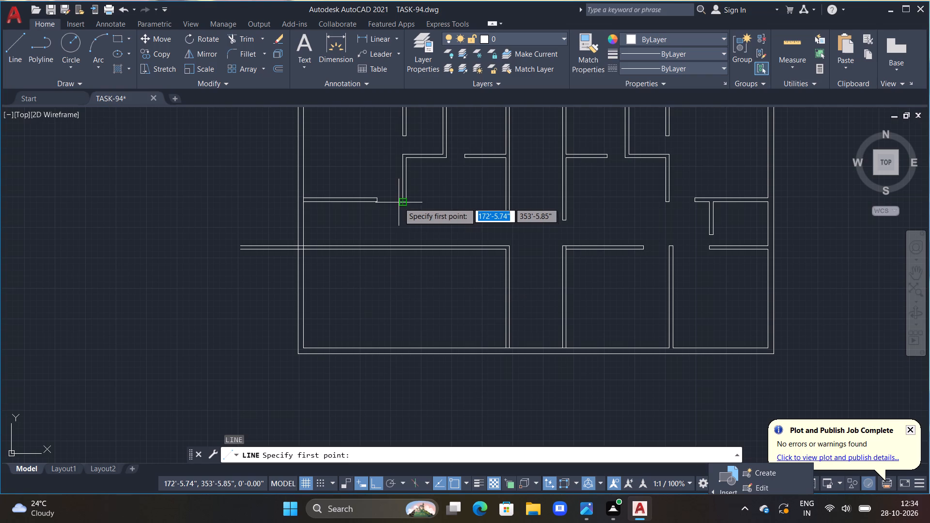
left_click(402, 246)
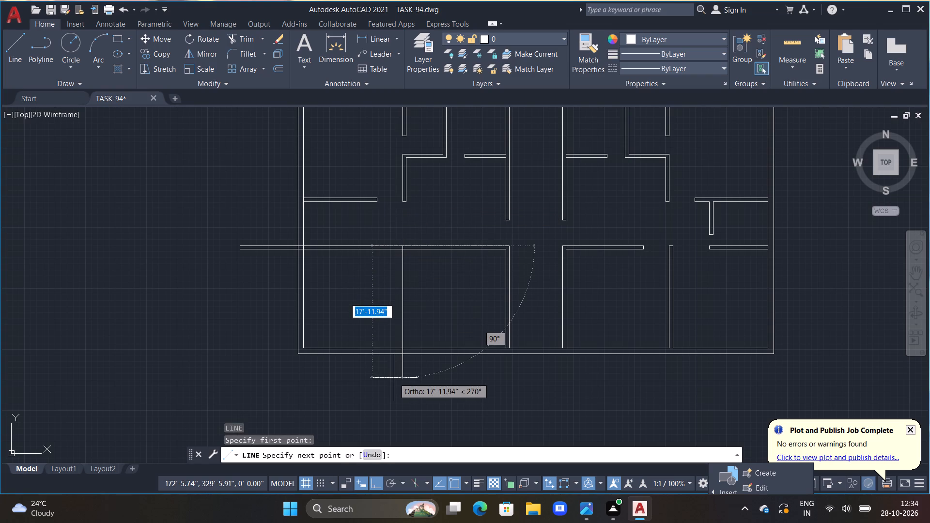
left_click(394, 378)
key("Escape")
Draw a parallel vertical line 6" to the right, from the horizontal partition down past the bottom outer wall, for the second partition face.
type("L")
key("space")
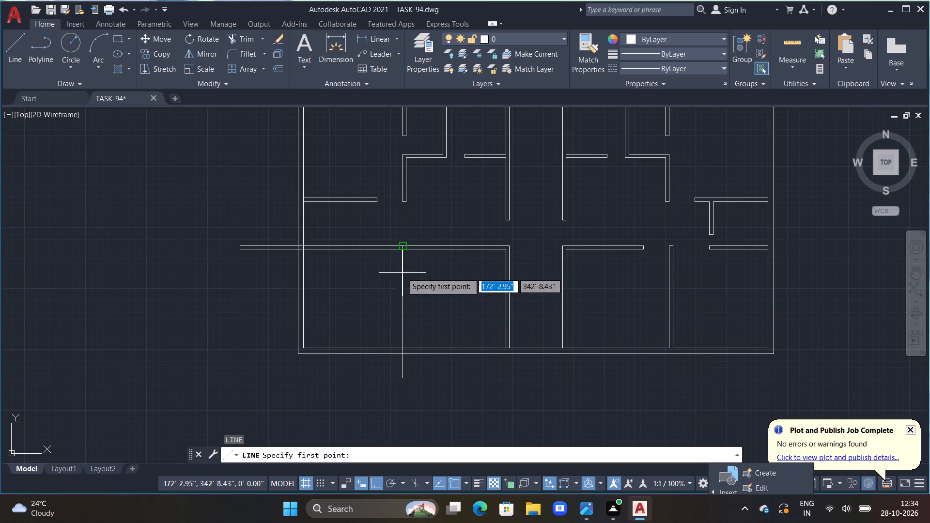
left_click(408, 246)
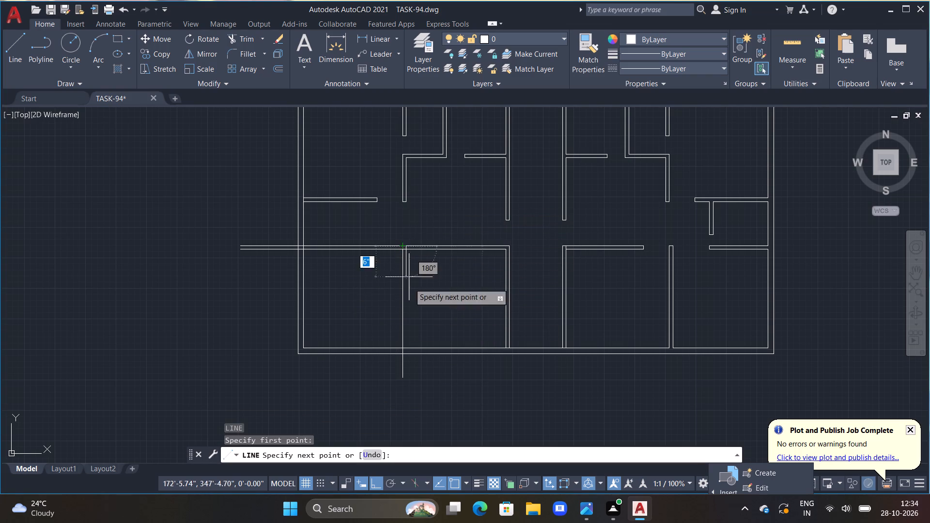
left_click(410, 395)
key("Escape")
Trim the two new vertical lines back to the bottom outer wall's inner face and open that face between them.
key("t")
type("R")
key("space")
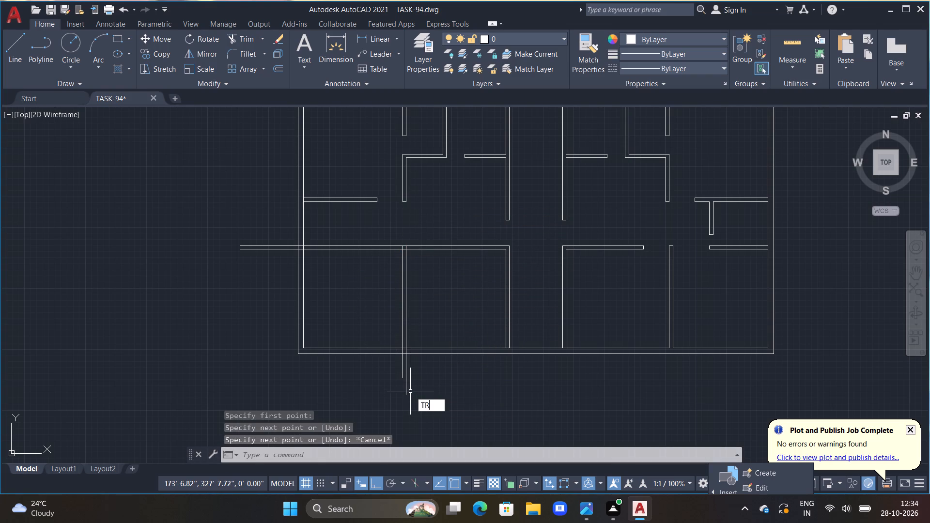
left_click_drag(411, 360, 354, 360)
scroll(396, 348, "up", 3)
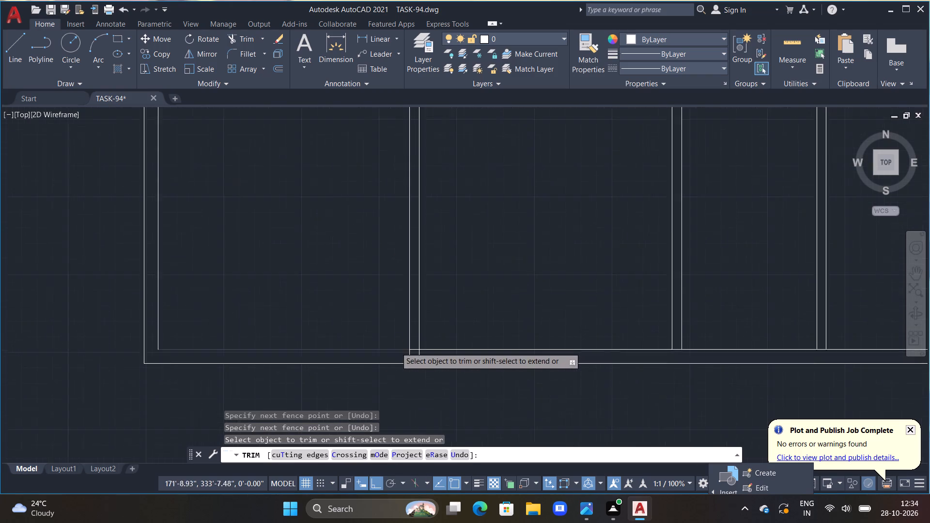
left_click(416, 360)
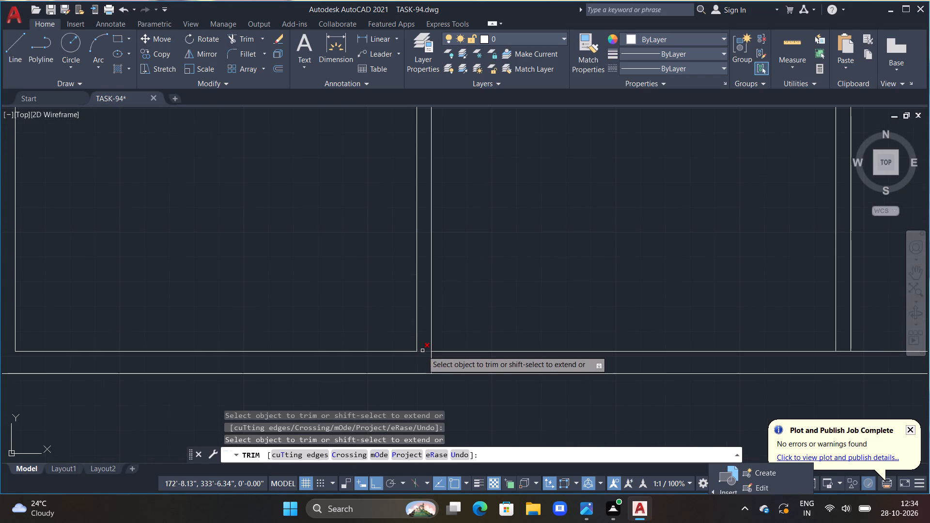
left_click(422, 351)
left_click(433, 360)
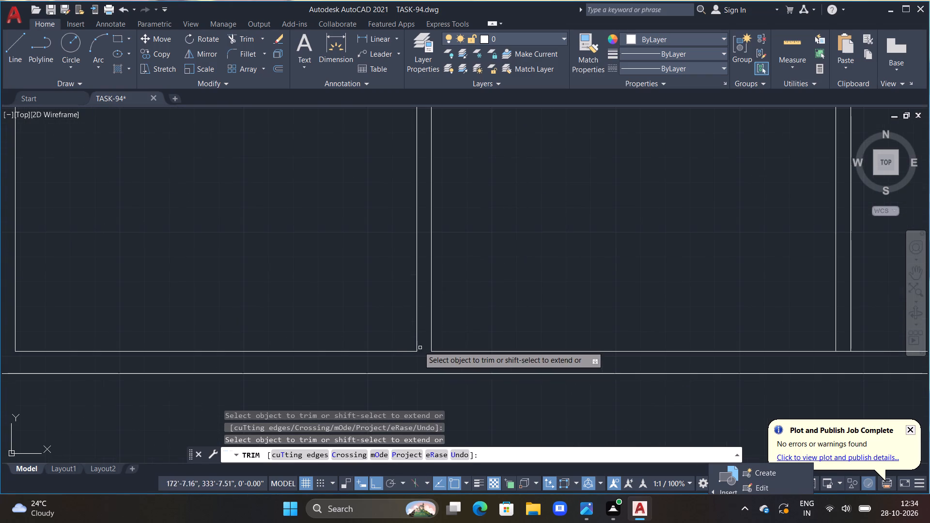
Trim the left-side horizontal partition back to the left outer wall's inner face, opening that face here and at the partition above.
scroll(412, 338, "down", 3)
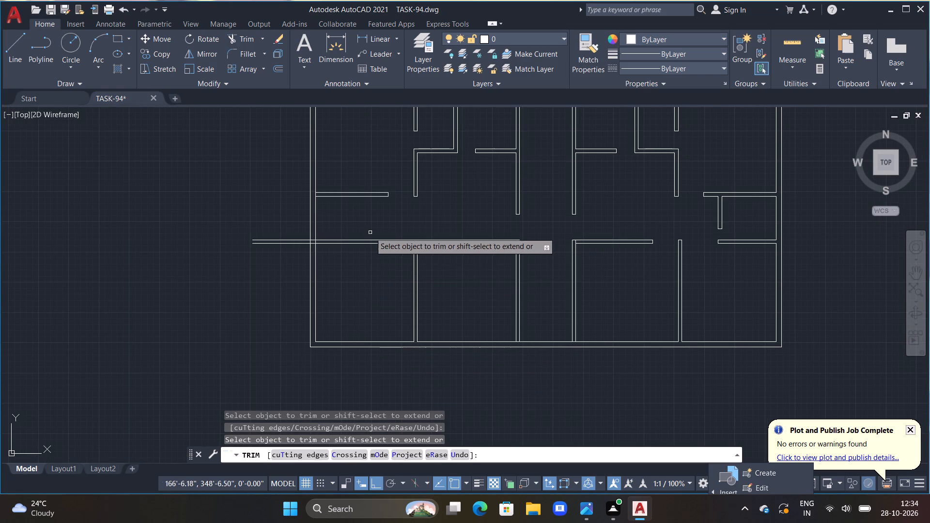
left_click_drag(261, 212, 250, 281)
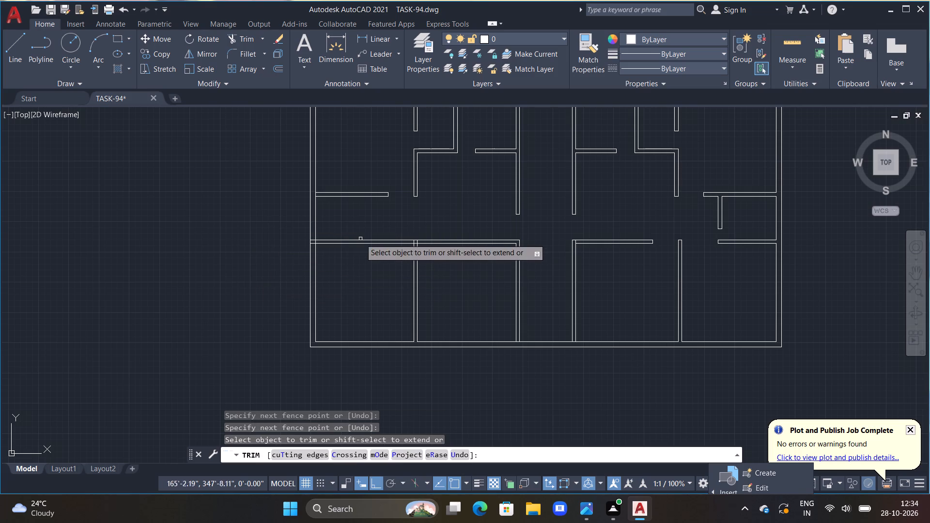
scroll(317, 224, "up", 2)
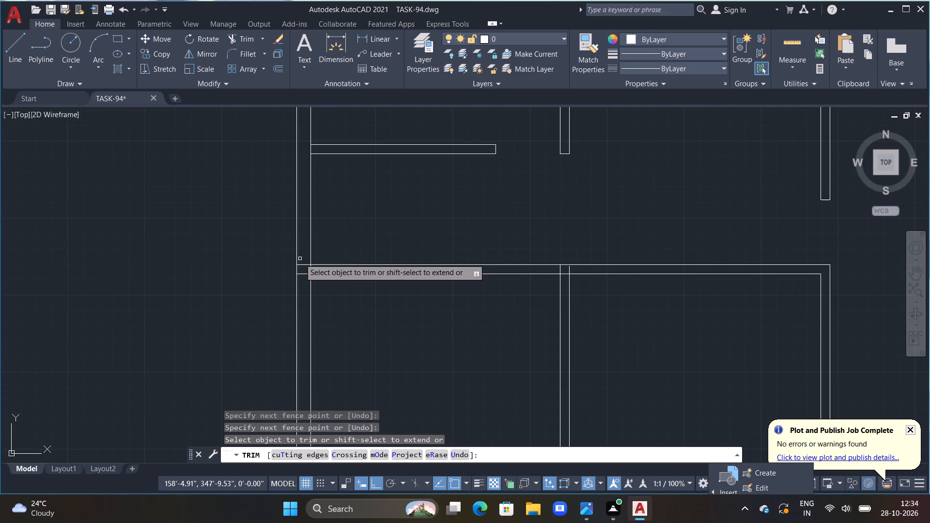
left_click_drag(300, 259, 299, 289)
left_click(310, 269)
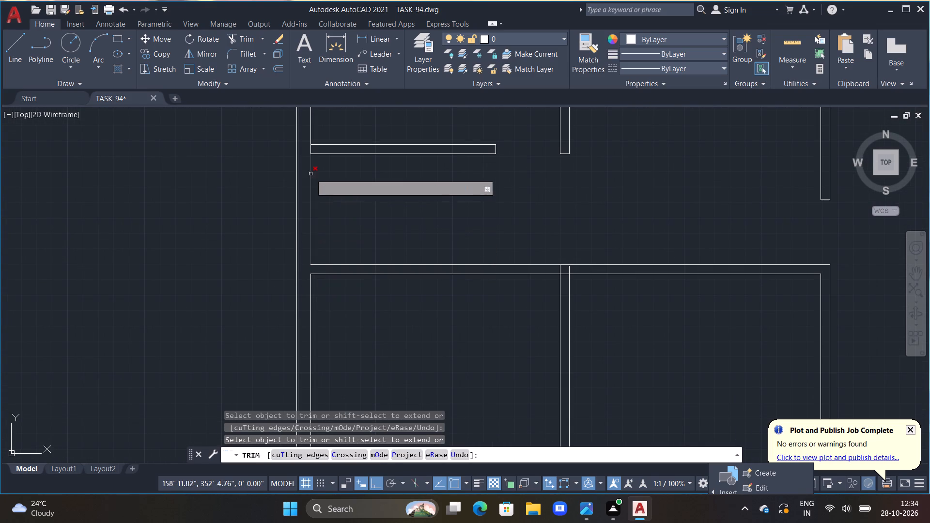
left_click(309, 148)
scroll(344, 218, "down", 2)
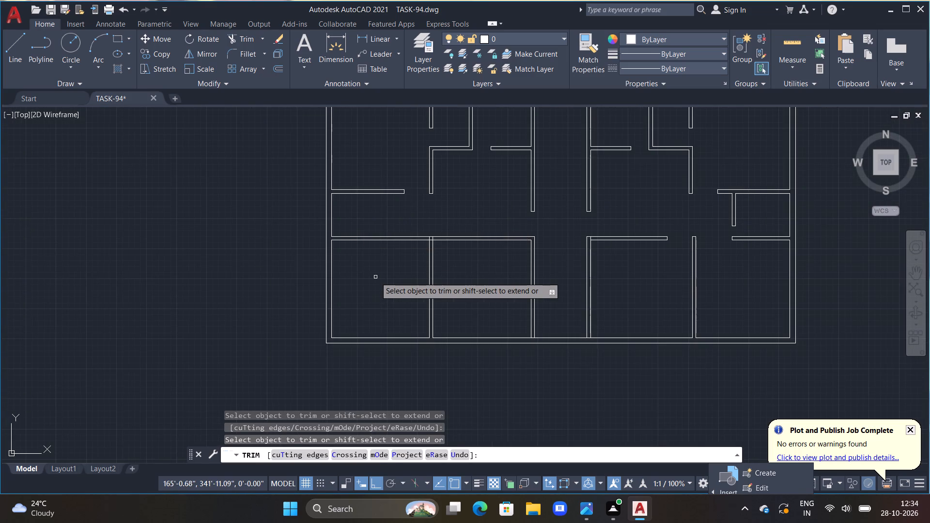
Offset the new vertical partition's two faces 3'6" outward, one to each side, to mark the door openings.
scroll(375, 277, "down", 1)
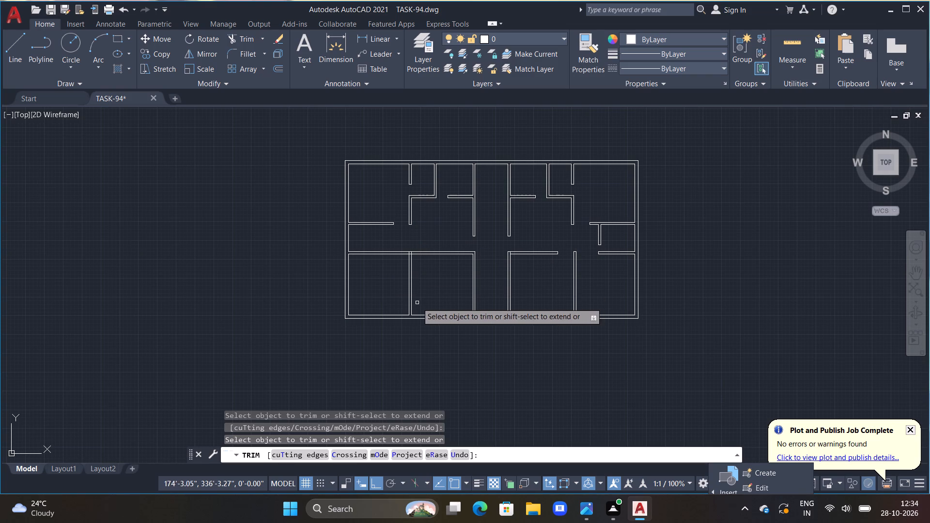
scroll(414, 231, "up", 1)
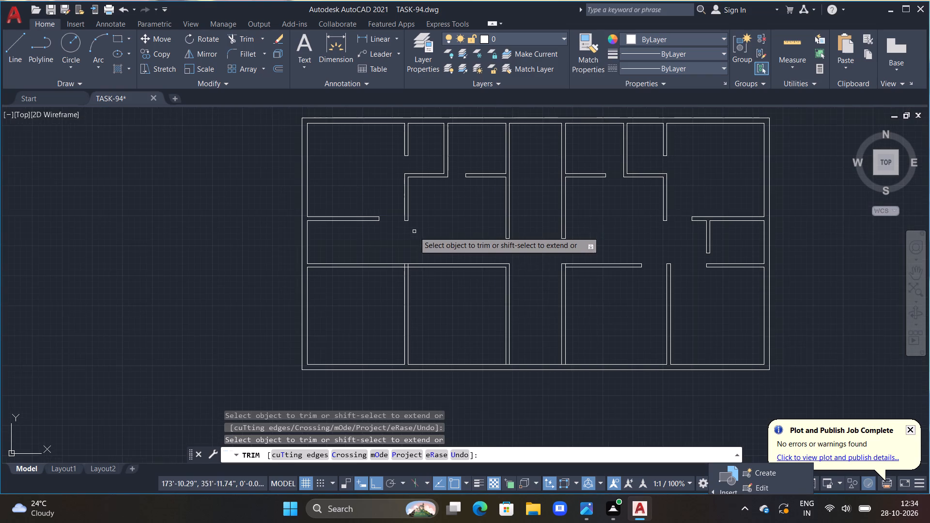
scroll(431, 286, "up", 1)
key("Escape")
key("Escape")
key("Escape")
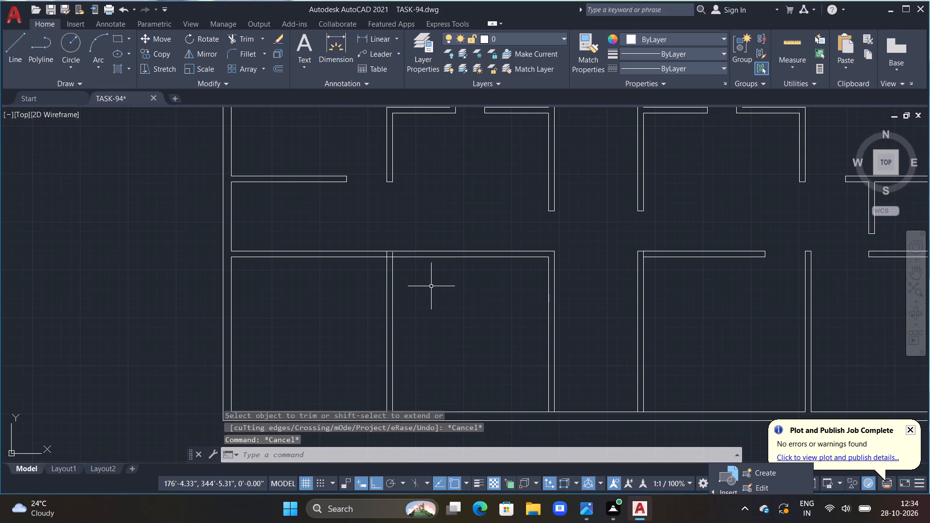
key("Escape")
type("OFF 3'6")
key("shift+quotedbl")
key("Return")
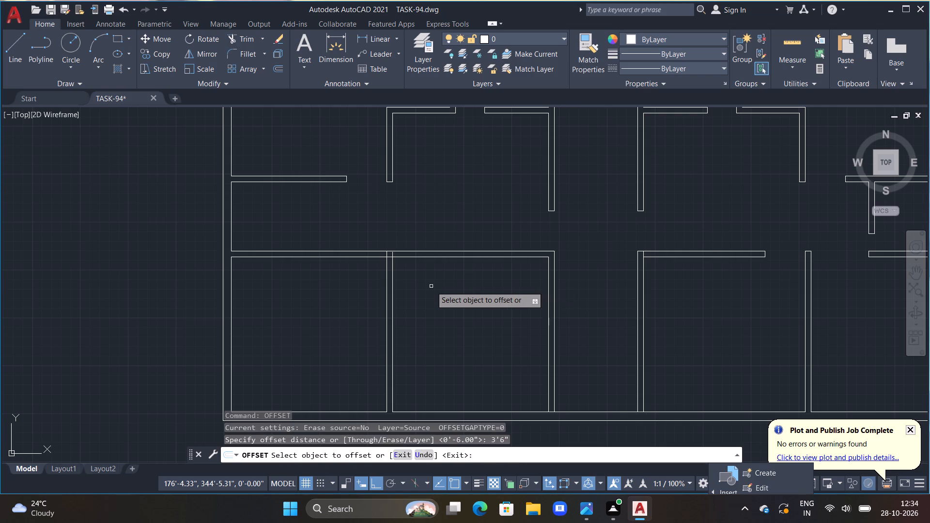
left_click(391, 292)
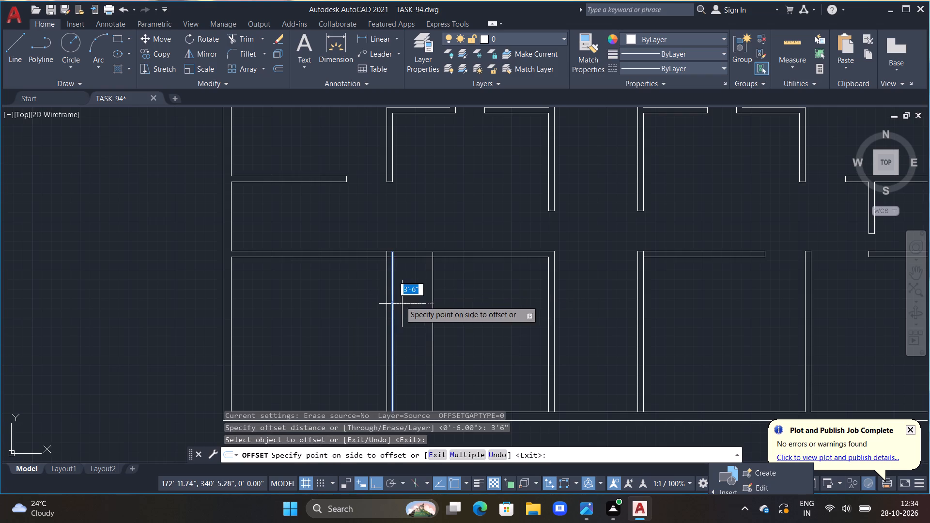
left_click(414, 314)
left_click(385, 309)
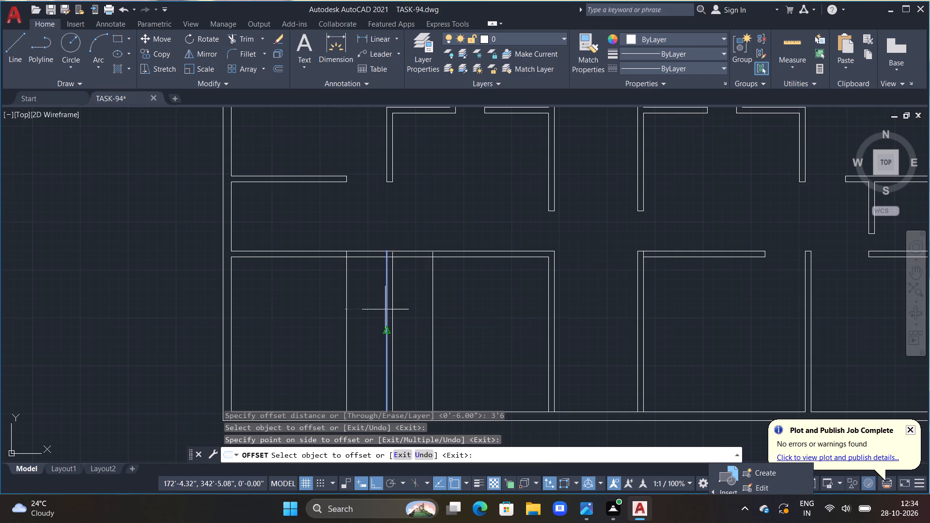
left_click(323, 314)
key("Escape")
key("Escape")
key("Escape")
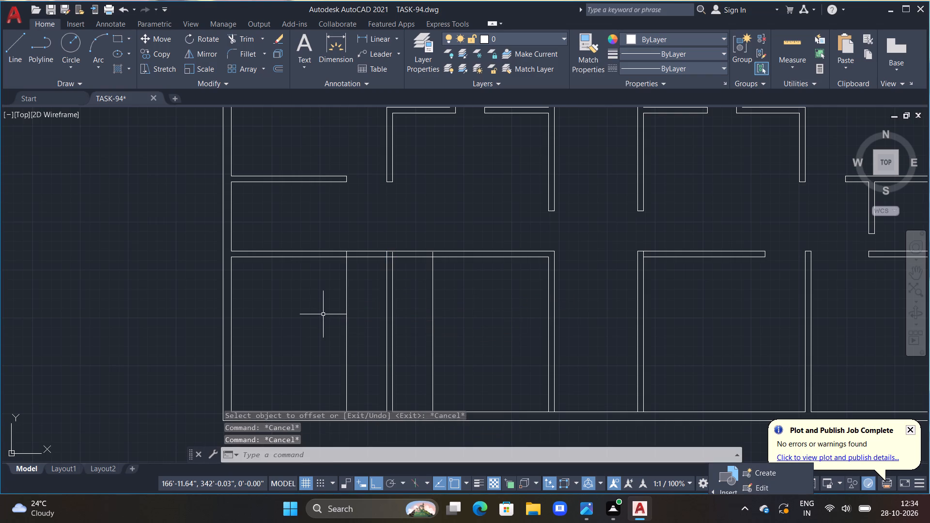
Trim the horizontal partition between the left offset line and the vertical partition, removing the offset line's excess below, to form the door opening.
key("t")
type("R")
key("space")
left_click_drag(363, 240, 301, 326)
left_click(301, 326)
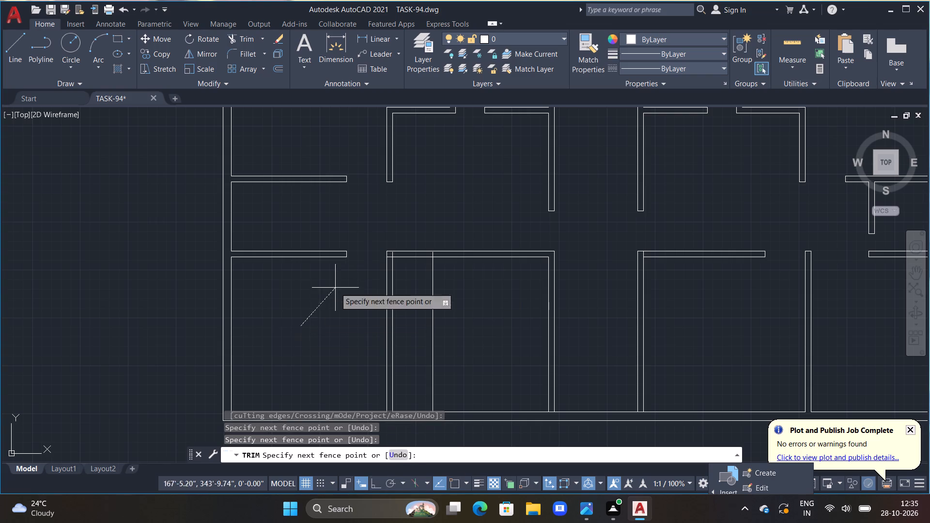
left_click(384, 233)
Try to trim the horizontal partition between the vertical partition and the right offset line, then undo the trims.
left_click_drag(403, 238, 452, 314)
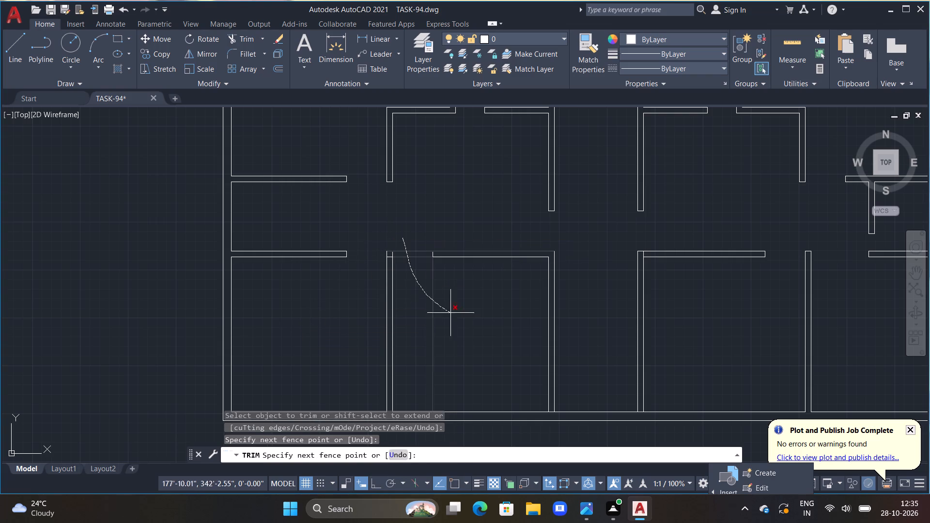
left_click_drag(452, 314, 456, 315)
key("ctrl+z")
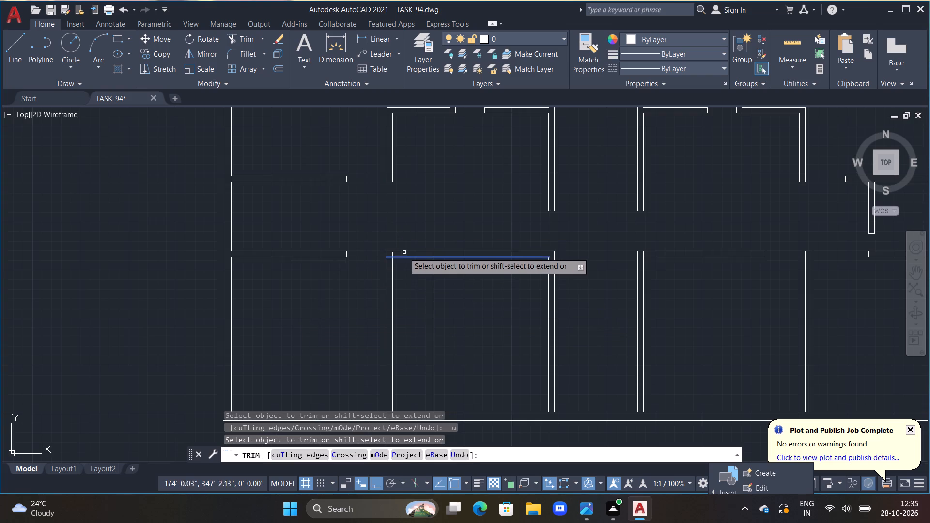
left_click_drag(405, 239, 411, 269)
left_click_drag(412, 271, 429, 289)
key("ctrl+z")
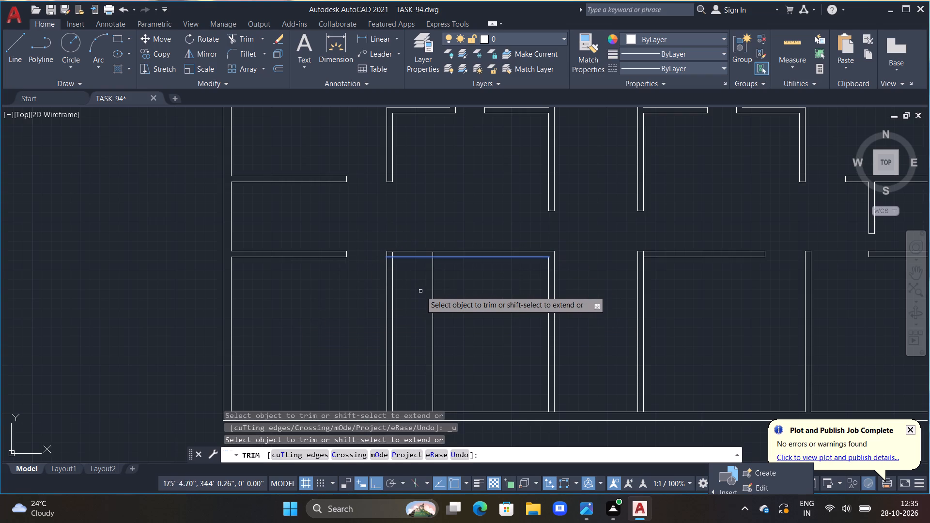
Trim the right offset line below the horizontal partition and remove the partition's lower face between that line and the vertical partition.
left_click_drag(426, 292, 430, 294)
left_click(437, 297)
left_click(411, 257)
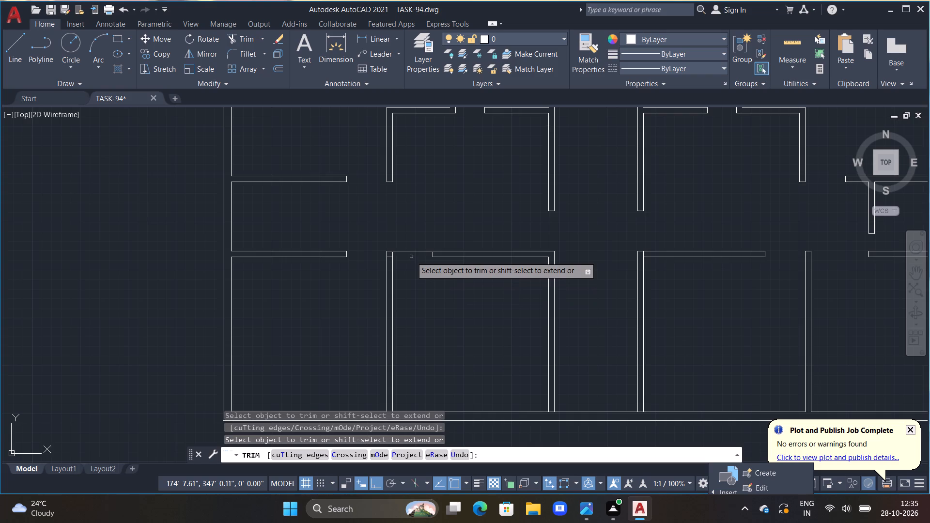
left_click(409, 250)
key("ctrl+z")
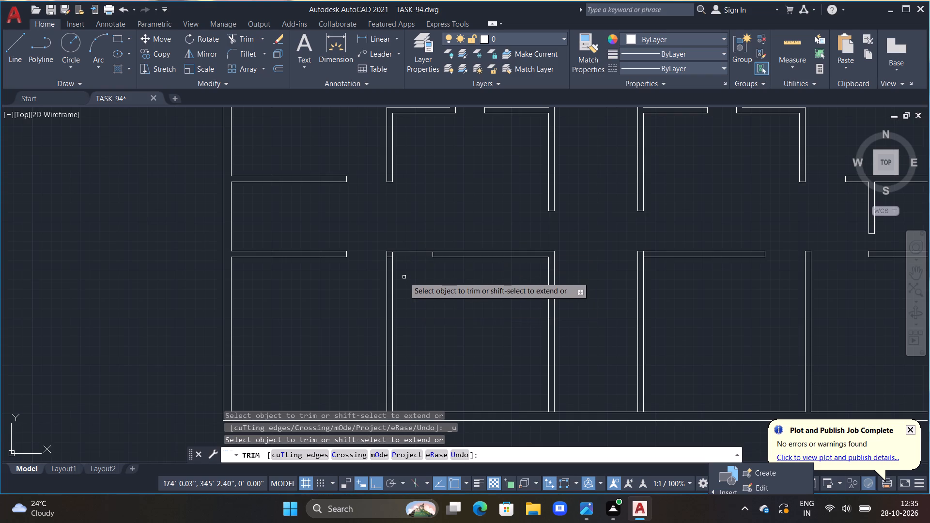
Trim the leftover segment across the vertical partition's top and extend its right face up to the horizontal partition's upper face.
scroll(404, 276, "up", 1)
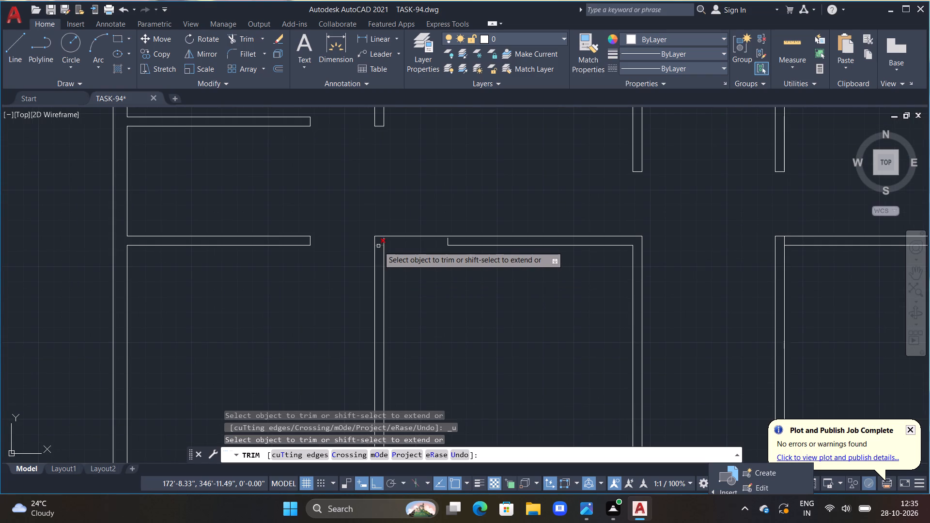
left_click(378, 246)
scroll(391, 248, "up", 2)
key("Escape")
type("EX")
key("space")
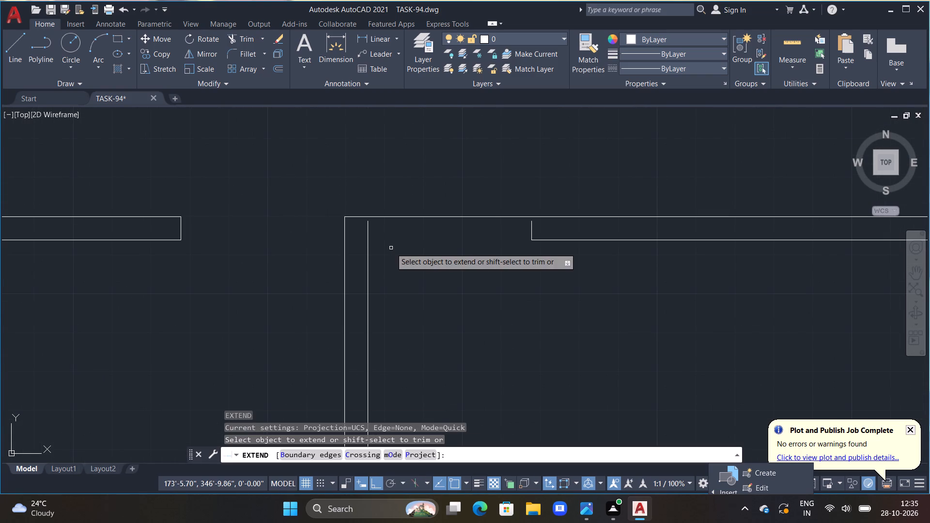
left_click(368, 227)
key("Escape")
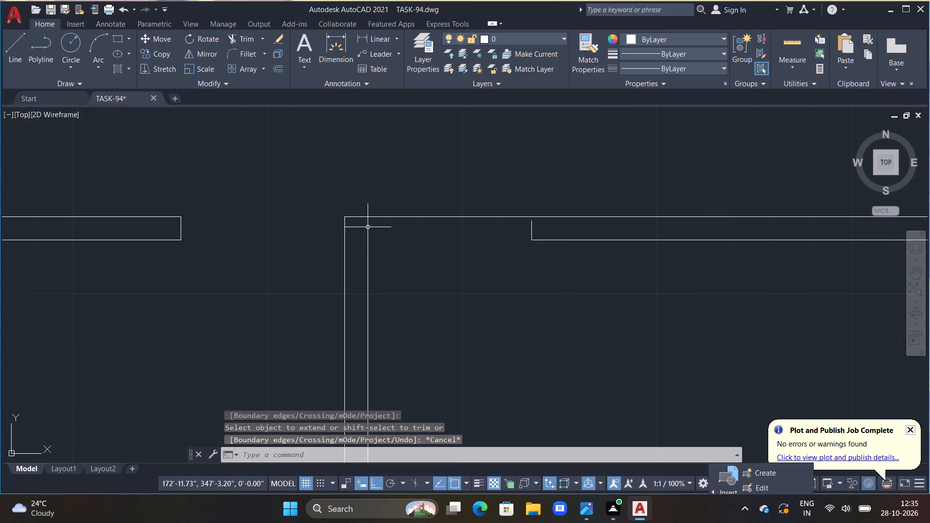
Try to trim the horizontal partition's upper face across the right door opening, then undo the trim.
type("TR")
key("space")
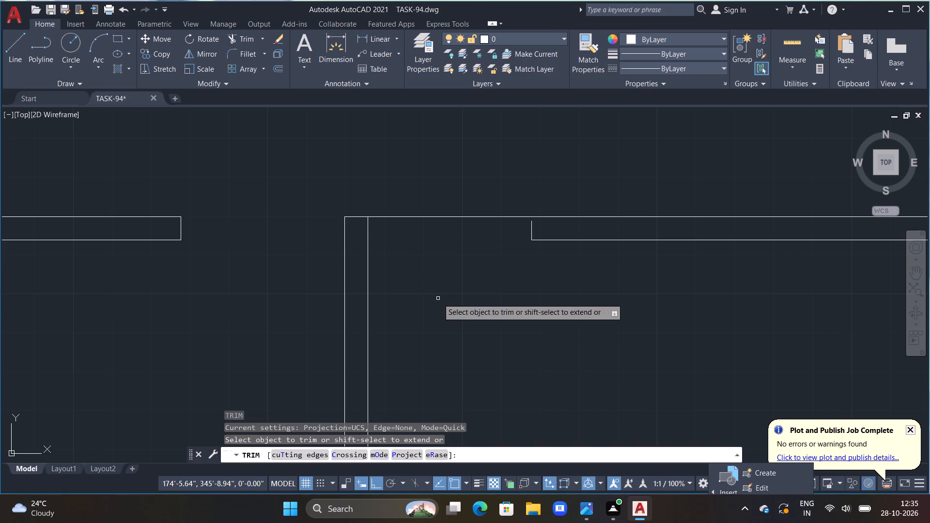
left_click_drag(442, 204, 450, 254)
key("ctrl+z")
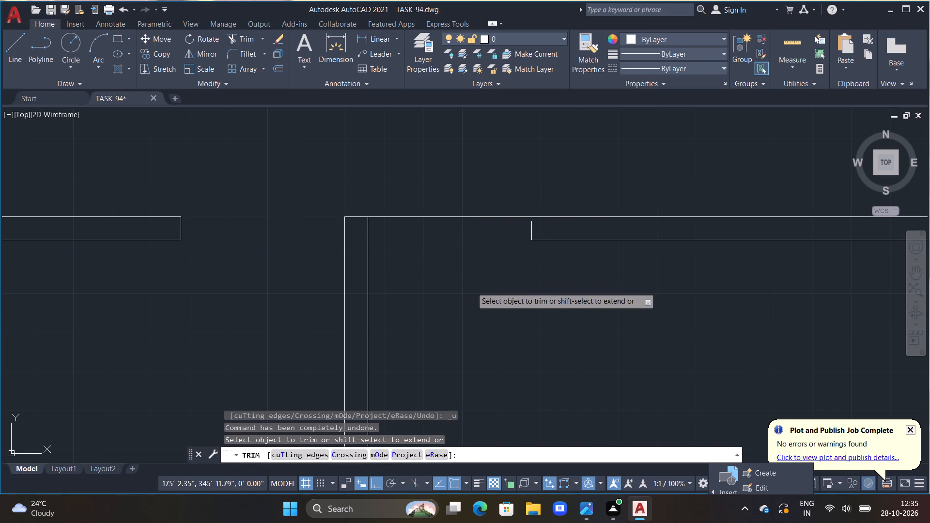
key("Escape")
Extend the short jamb line of the door opening up to the horizontal partition's upper face.
middle_click_drag(461, 292, 266, 319)
key("Escape")
key("Escape")
type("EX")
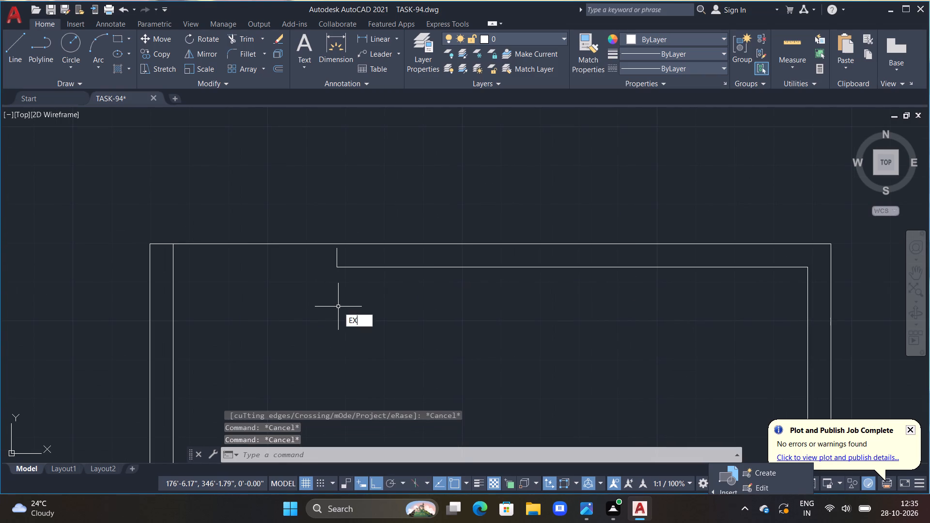
key("space")
left_click(338, 254)
key("Escape")
scroll(311, 290, "down", 2)
middle_click_drag(308, 294, 405, 299)
key("Escape")
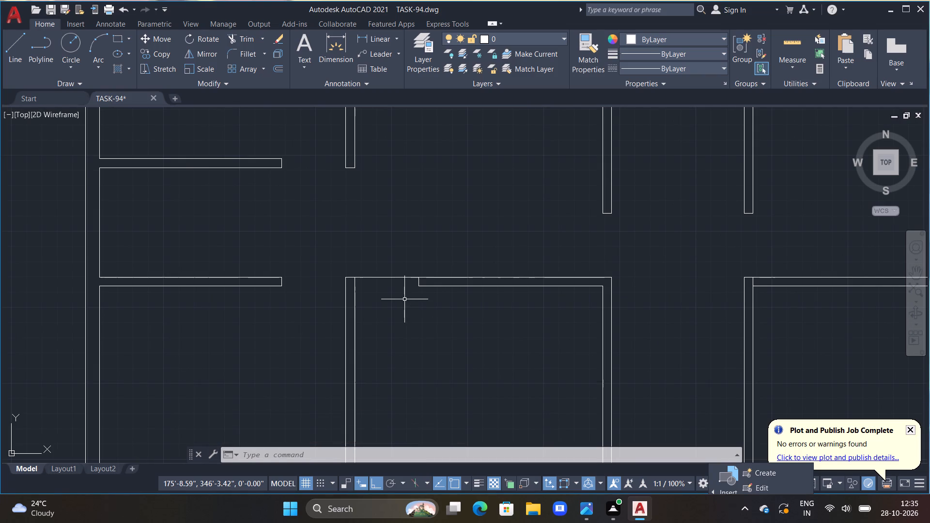
Trim the horizontal partition's upper face between the vertical partition and the door jamb to open the doorway.
type("TR")
key("space")
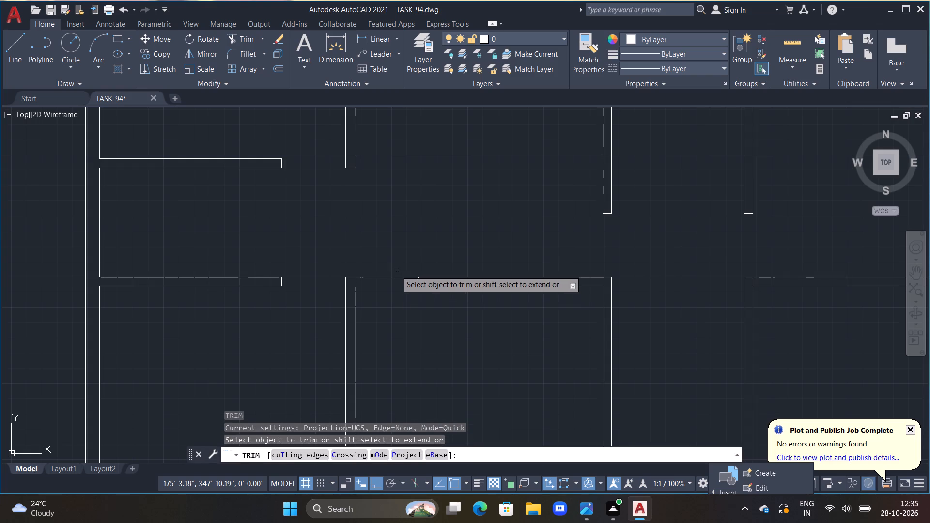
left_click_drag(396, 278, 396, 302)
left_click(396, 302)
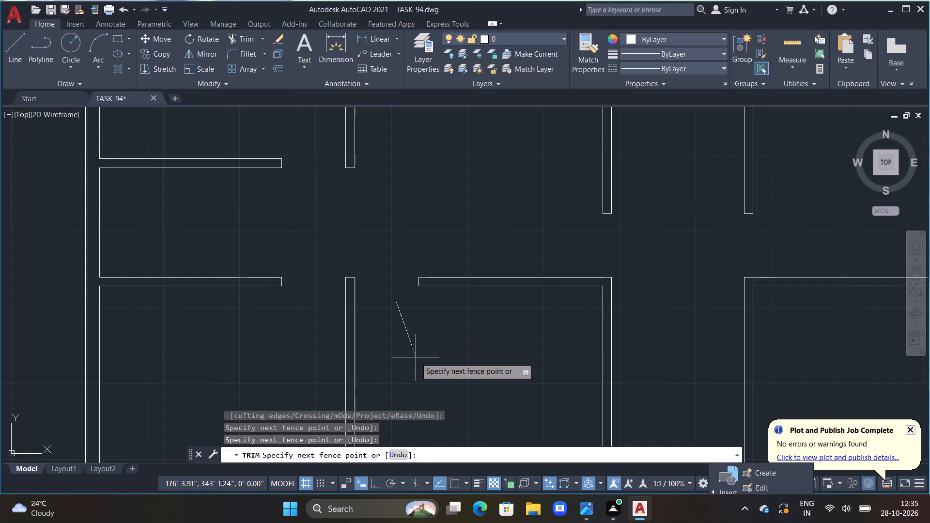
left_click(416, 357)
scroll(416, 357, "down", 2)
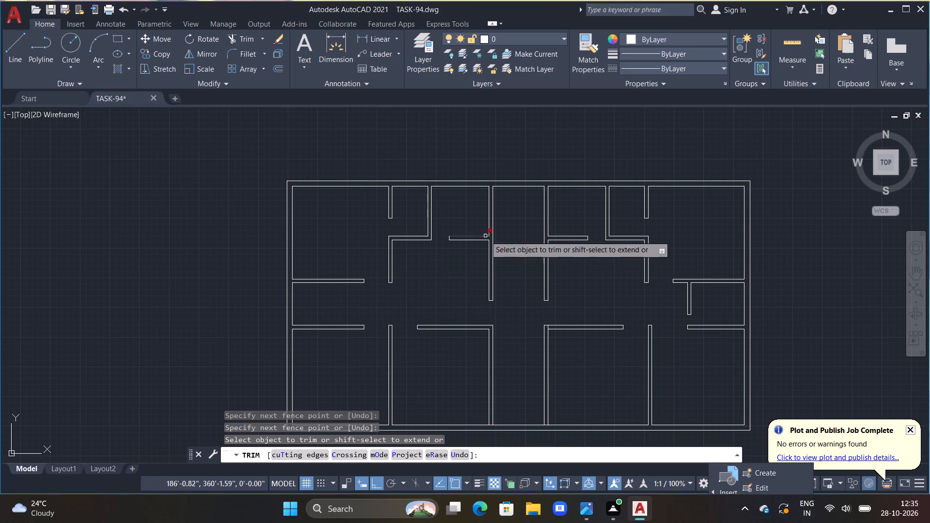
middle_click_drag(522, 331, 492, 249)
middle_click_drag(392, 263, 393, 266)
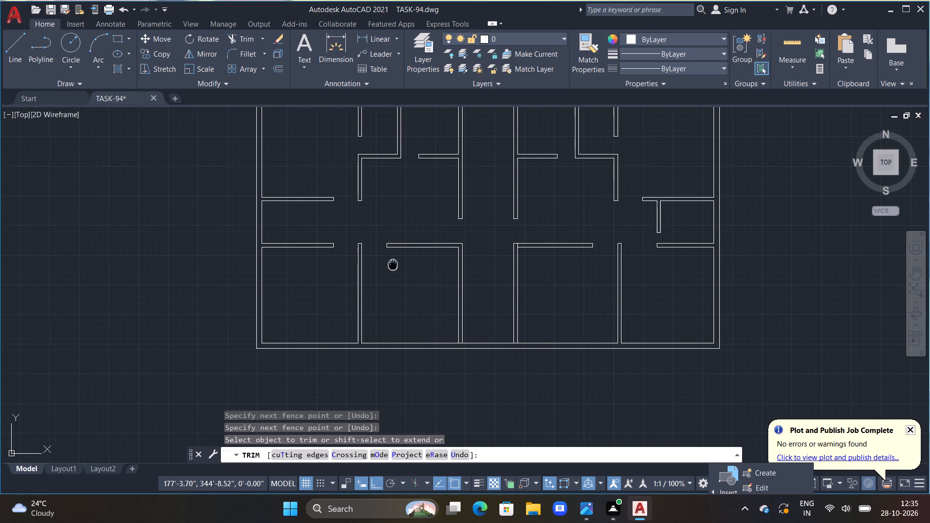
middle_click_drag(393, 266, 417, 353)
key("Escape")
key("Escape")
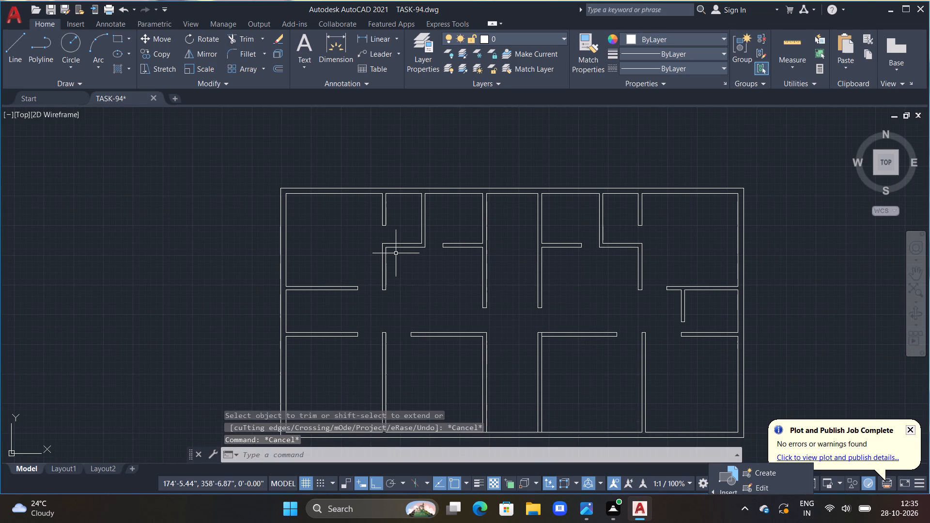
key("Escape")
key("Escape")
key("Escape")
Dimension the overall building length between the top outer wall's outer corners, placing the dimension above the plan.
left_click(325, 46)
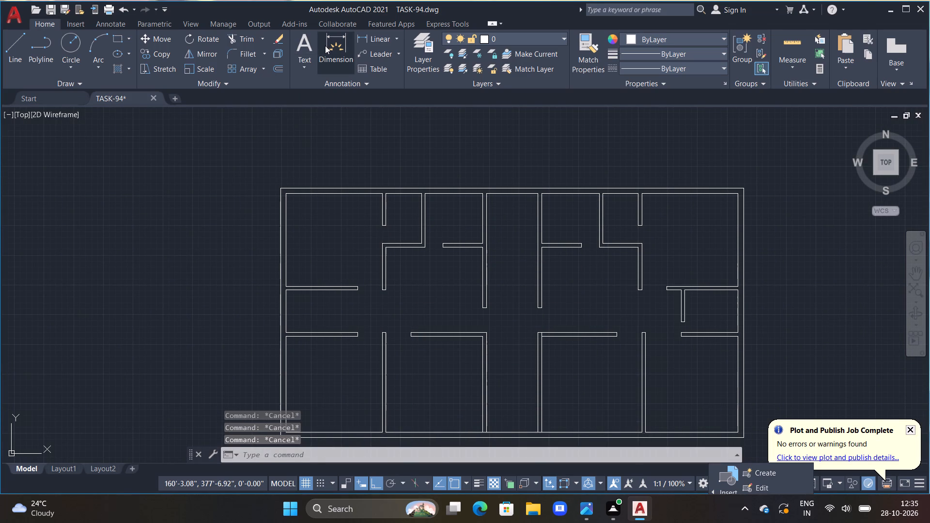
left_click(281, 190)
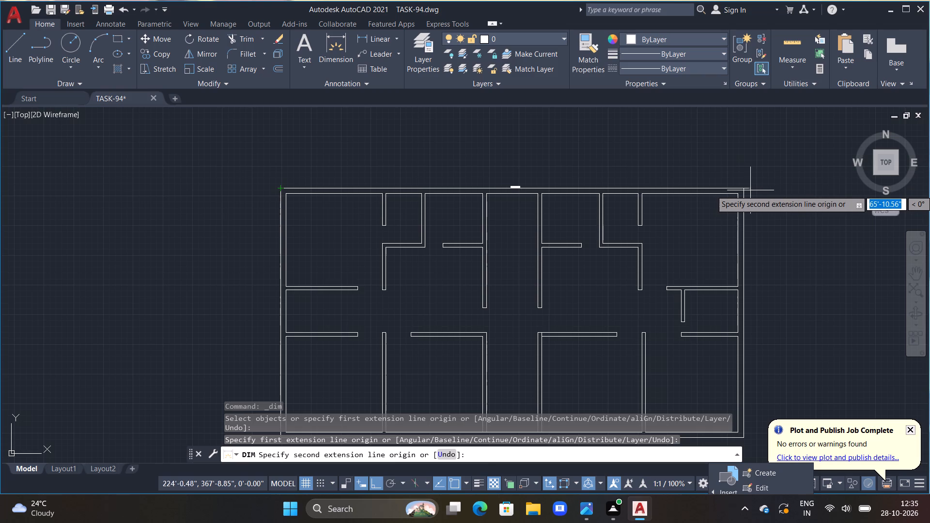
left_click(744, 188)
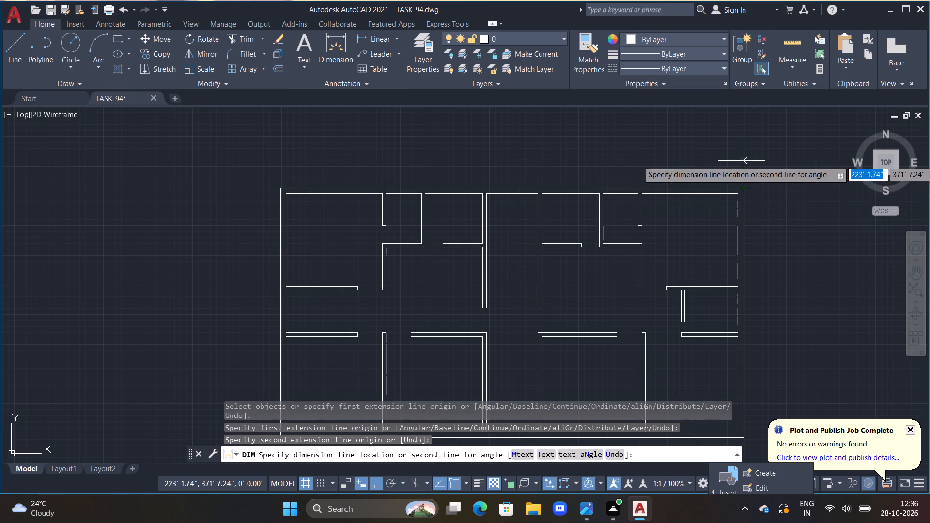
left_click(742, 160)
scroll(533, 154, "up", 2)
scroll(477, 179, "up", 2)
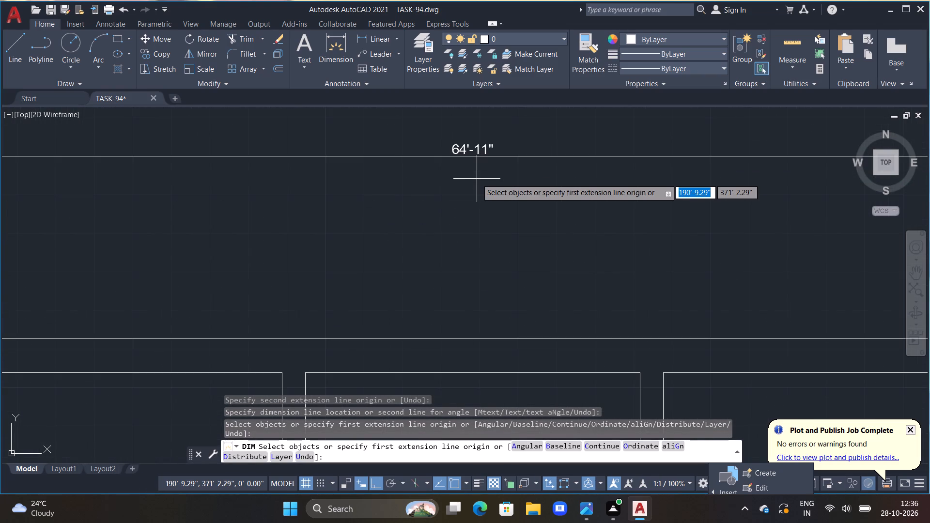
key("Escape")
Override the overall length dimension's text with 65'.
scroll(477, 179, "down", 2)
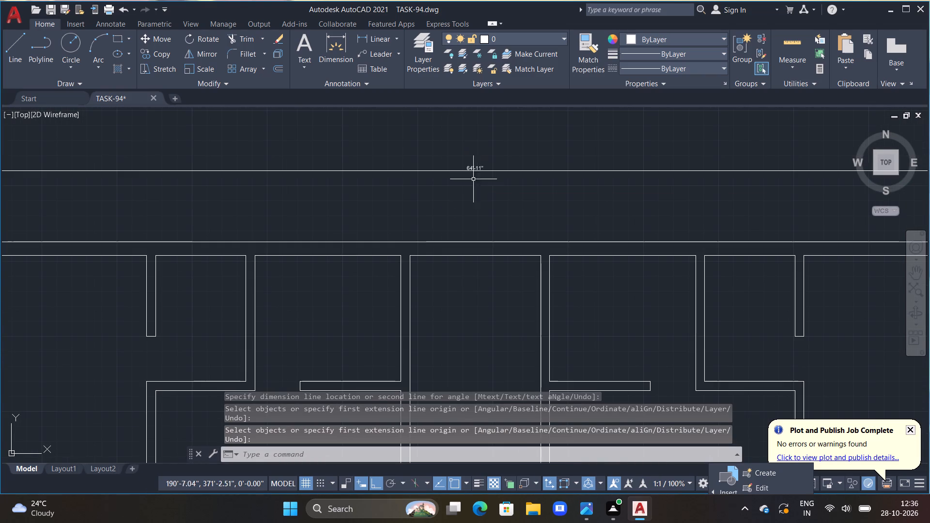
double_click(465, 169)
scroll(470, 170, "up", 2)
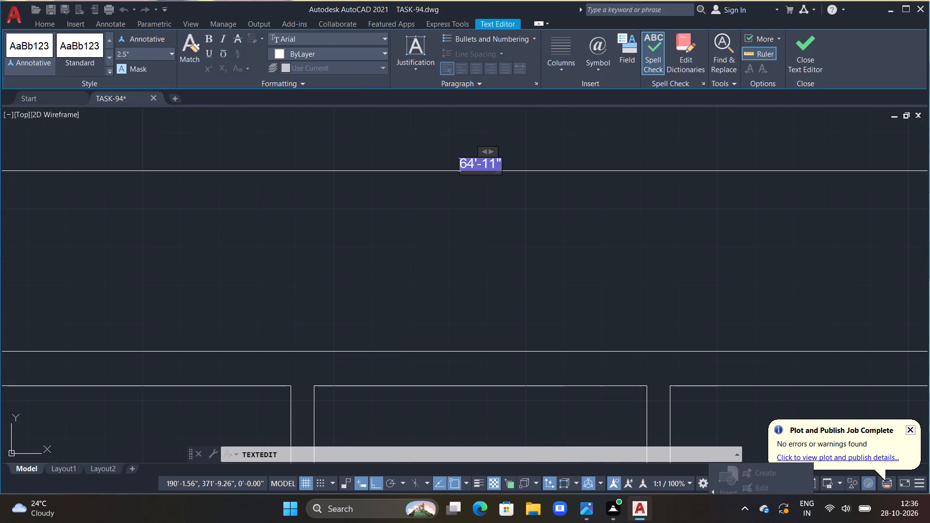
scroll(497, 162, "up", 3)
left_click(497, 162)
key("BackSpace")
type("65'")
left_click(507, 156)
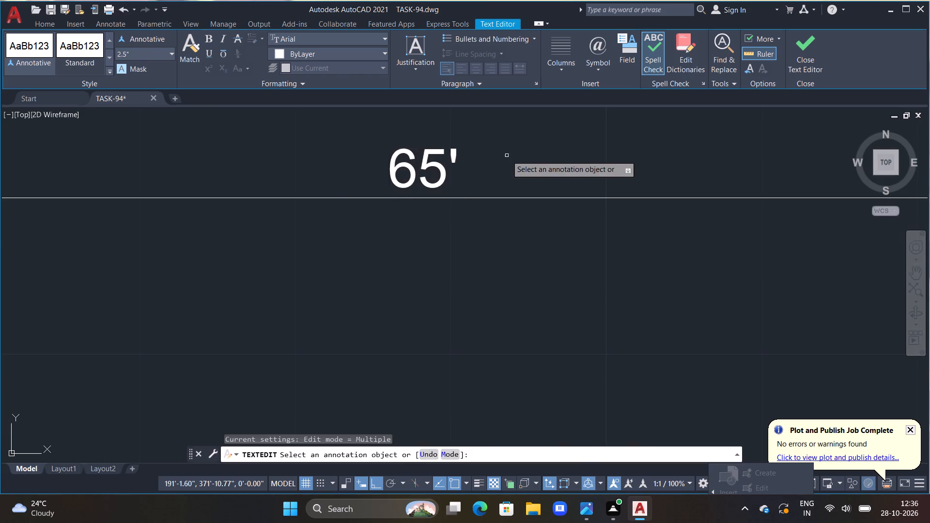
scroll(507, 158, "down", 5)
key("Escape")
scroll(531, 274, "down", 4)
middle_click_drag(525, 292, 372, 193)
key("Escape")
key("Escape")
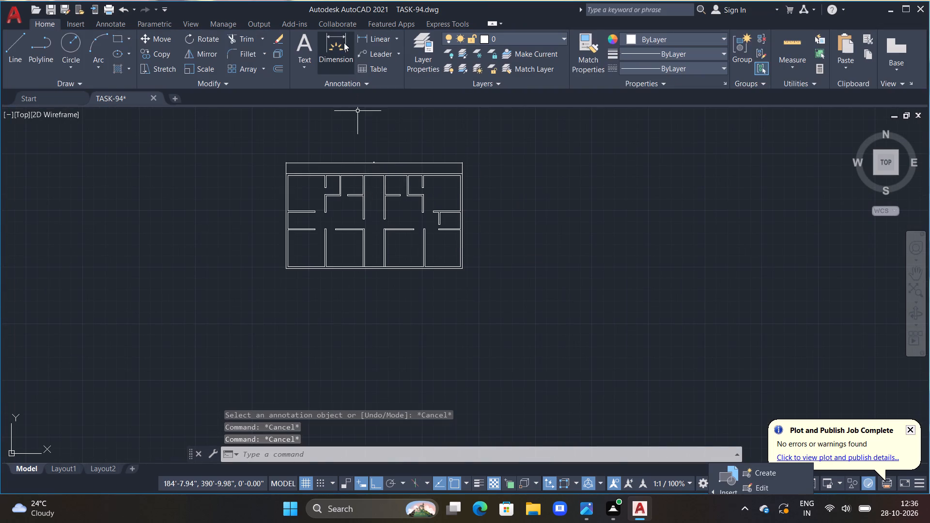
Dimension the overall building depth between the right outer wall's outer corners, placing the dimension just outside the wall.
left_click(337, 45)
scroll(478, 187, "up", 3)
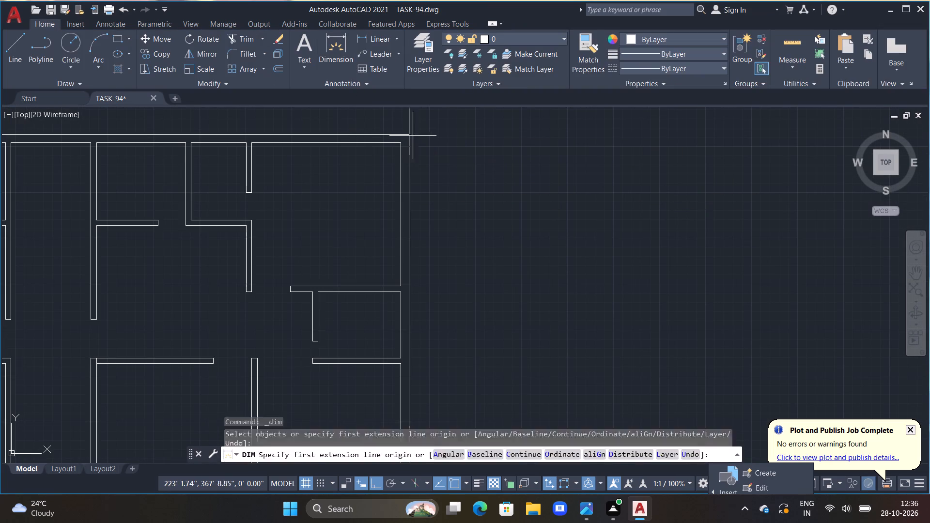
left_click(408, 135)
middle_click_drag(406, 288, 407, 275)
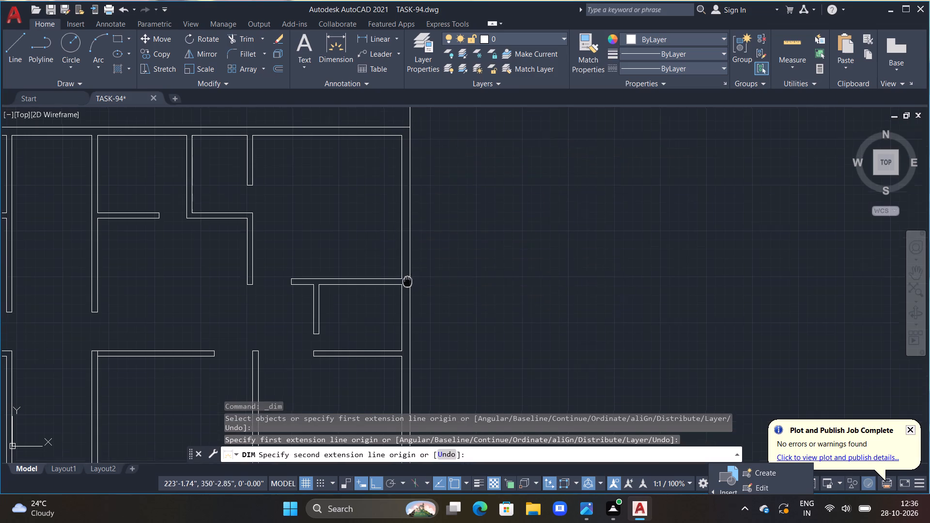
middle_click_drag(407, 275, 406, 185)
middle_click_drag(412, 362, 406, 246)
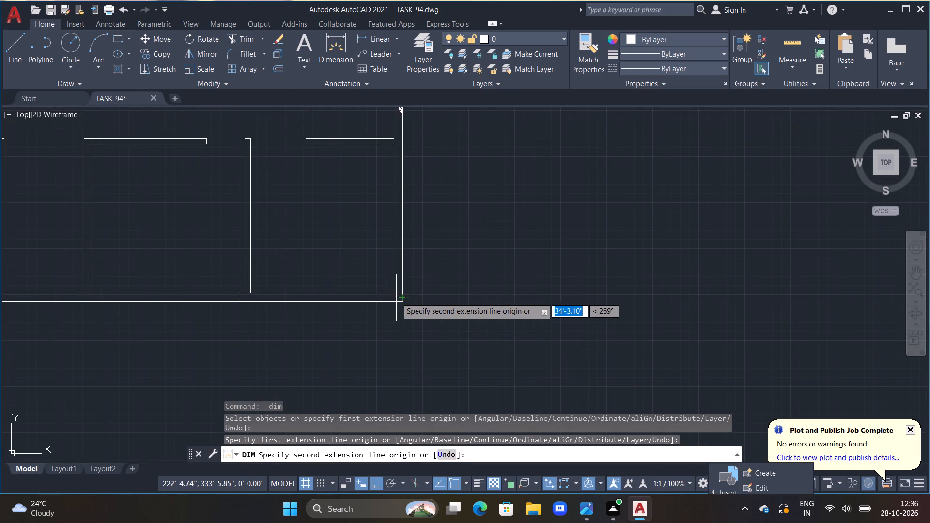
scroll(403, 303, "up", 3)
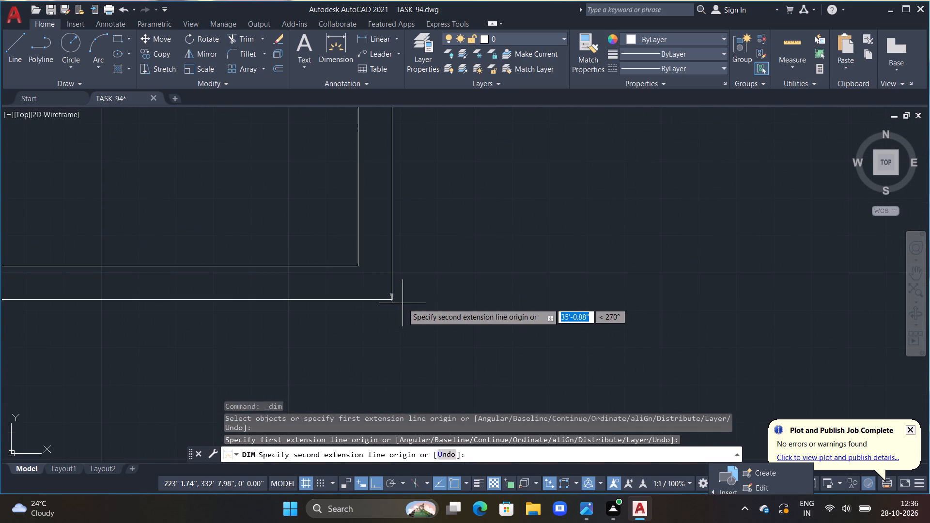
left_click(389, 300)
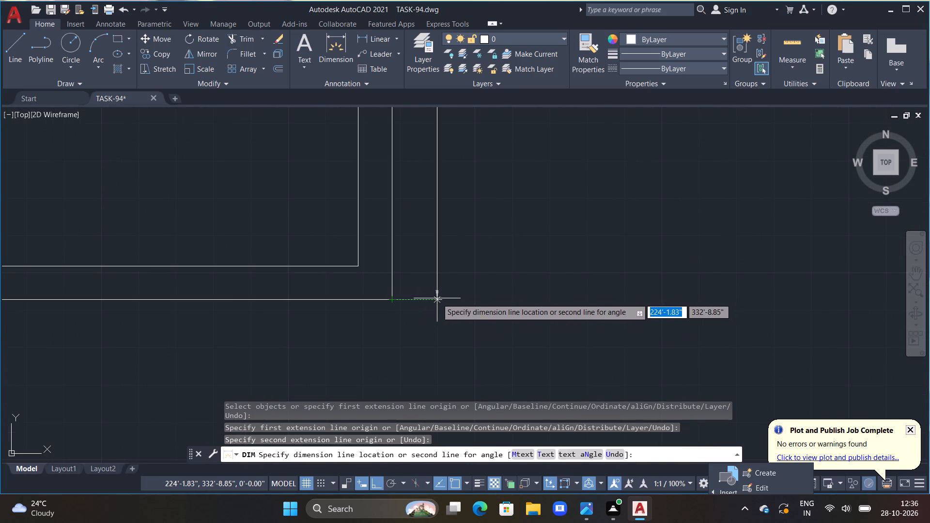
left_click(437, 298)
scroll(444, 233, "down", 3)
middle_click_drag(444, 132, 498, 345)
key("Escape")
Check the overall length and depth dimensions and their placement around the floor plan.
scroll(495, 327, "up", 2)
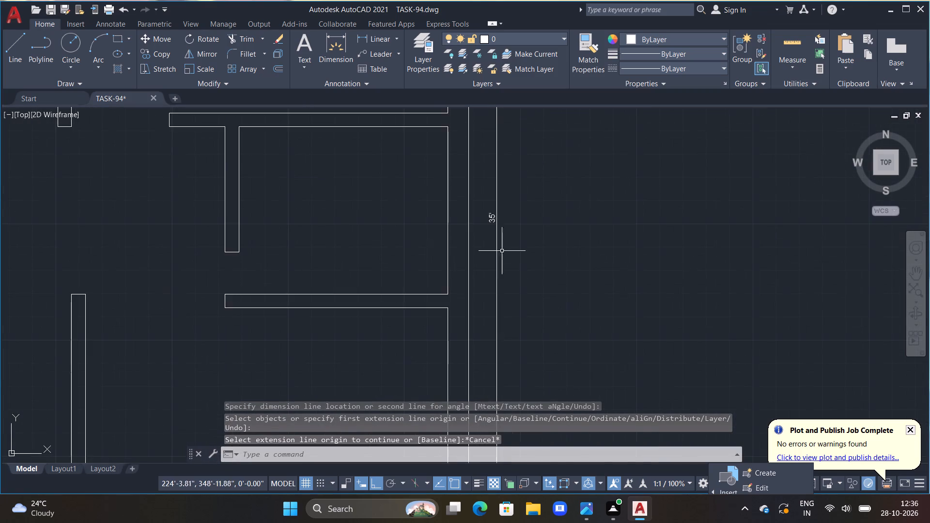
scroll(503, 245, "up", 2)
scroll(503, 244, "down", 5)
middle_click_drag(361, 204, 450, 262)
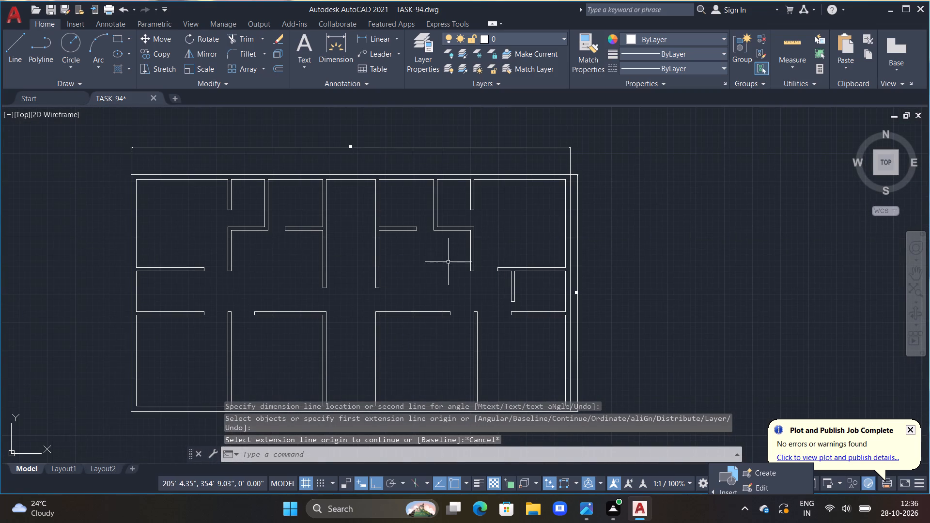
key("Escape")
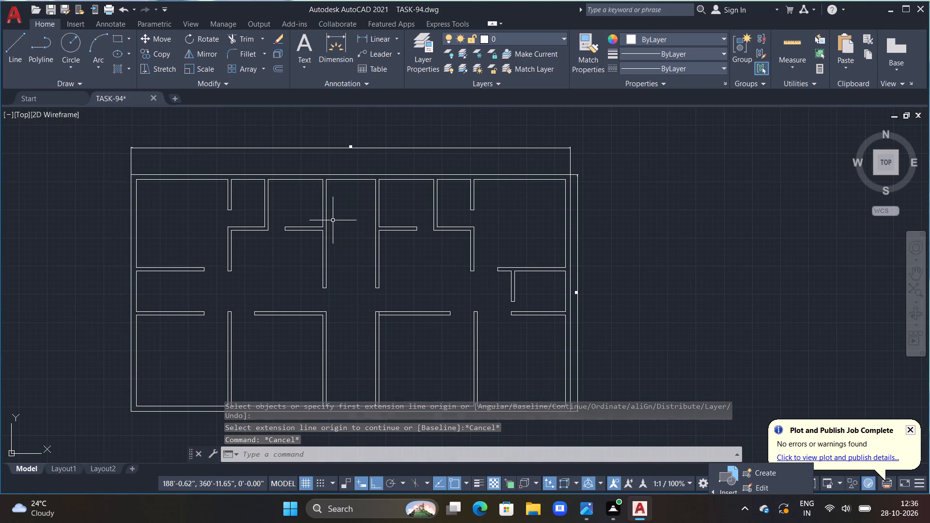
middle_click_drag(290, 207, 539, 235)
scroll(600, 173, "up", 1)
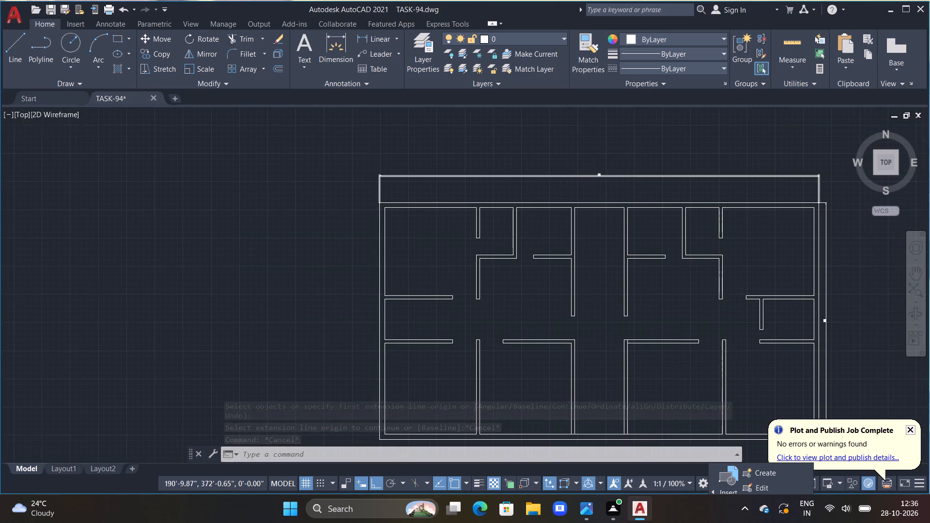
scroll(600, 173, "up", 2)
scroll(606, 216, "down", 3)
middle_click_drag(596, 246, 521, 185)
key("Escape")
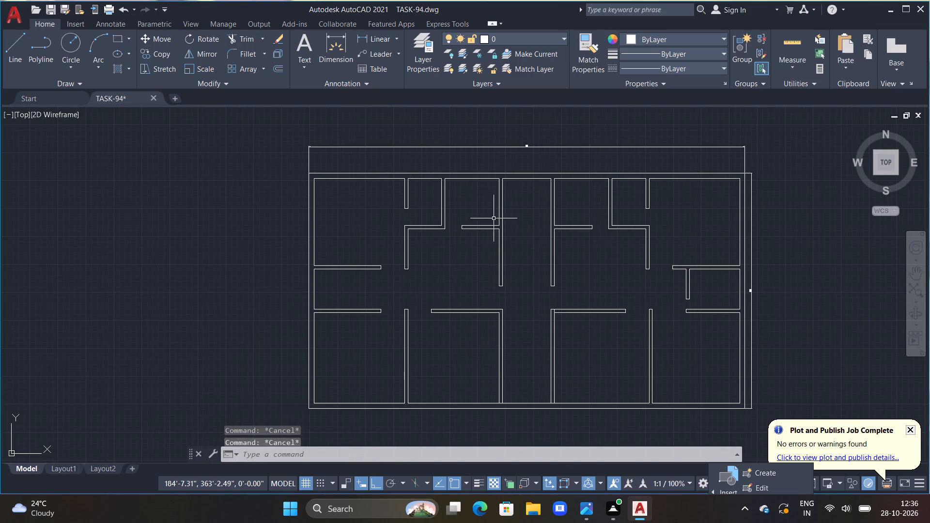
key("Escape")
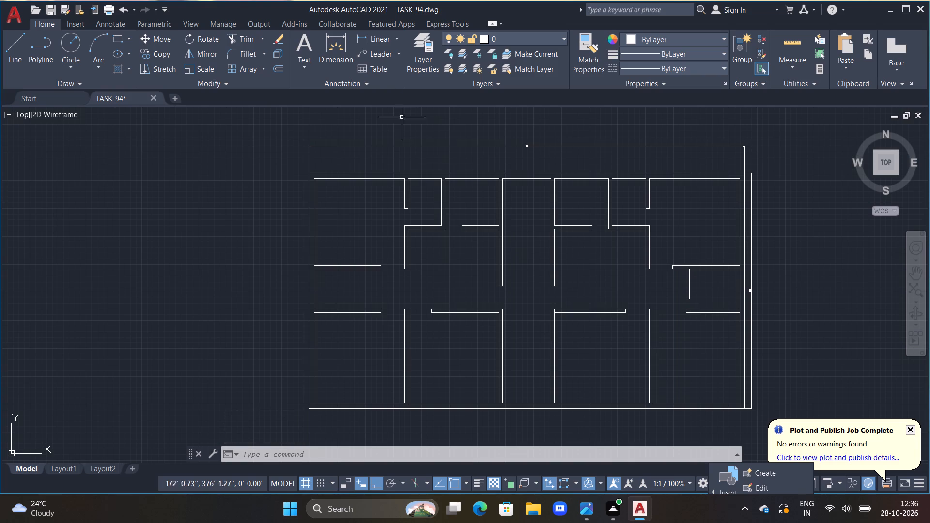
scroll(574, 147, "up", 2)
scroll(491, 171, "up", 2)
scroll(491, 171, "down", 3)
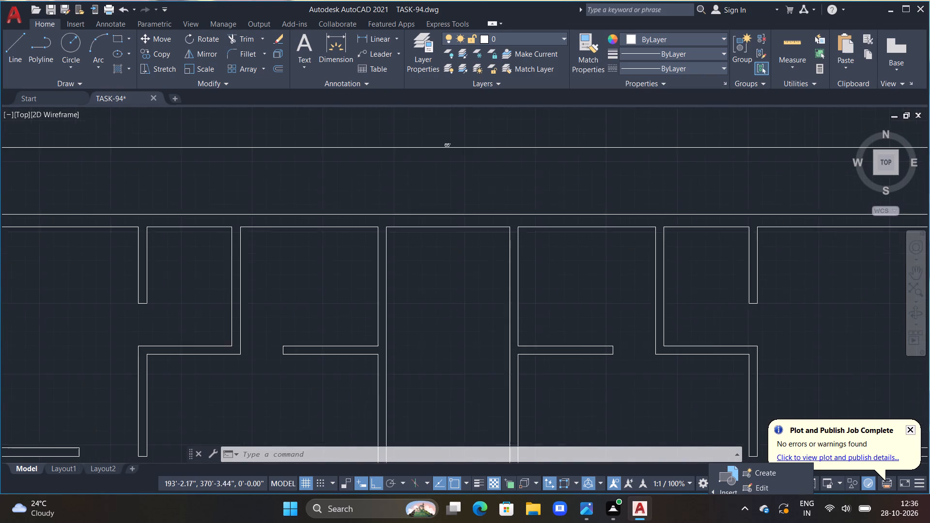
middle_click_drag(530, 279, 310, 202)
scroll(598, 334, "up", 2)
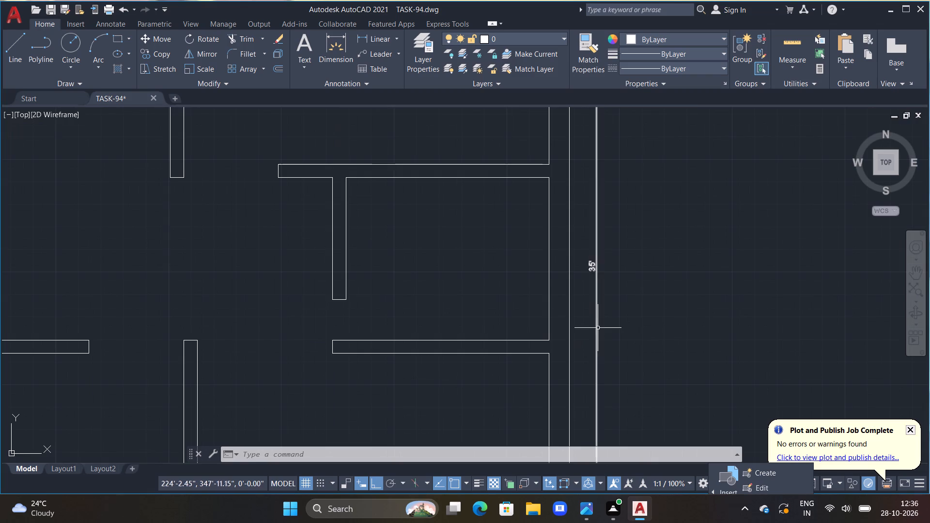
scroll(589, 302, "down", 2)
scroll(348, 285, "down", 2)
middle_click_drag(247, 284, 449, 291)
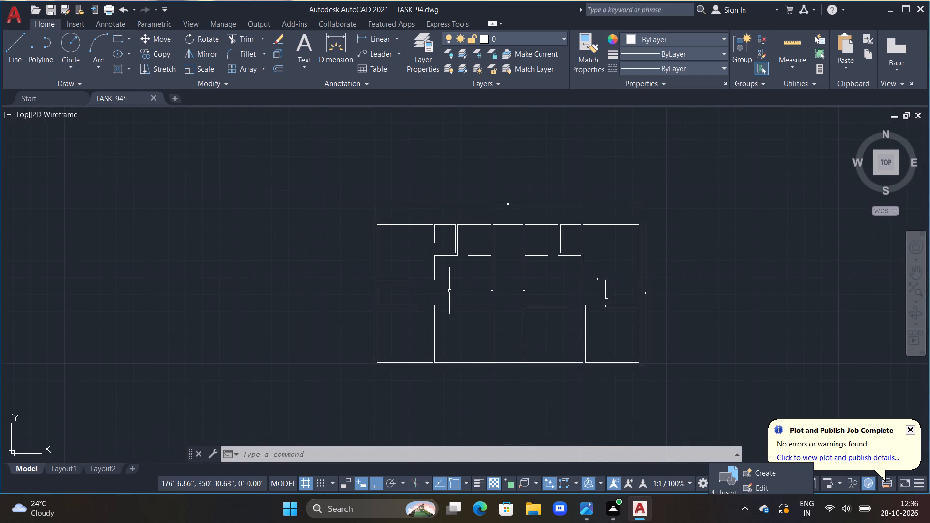
key("Escape")
key("Escape")
key("Escape")
key("Escape")
key("Escape")
key("Escape")
scroll(446, 289, "up", 2)
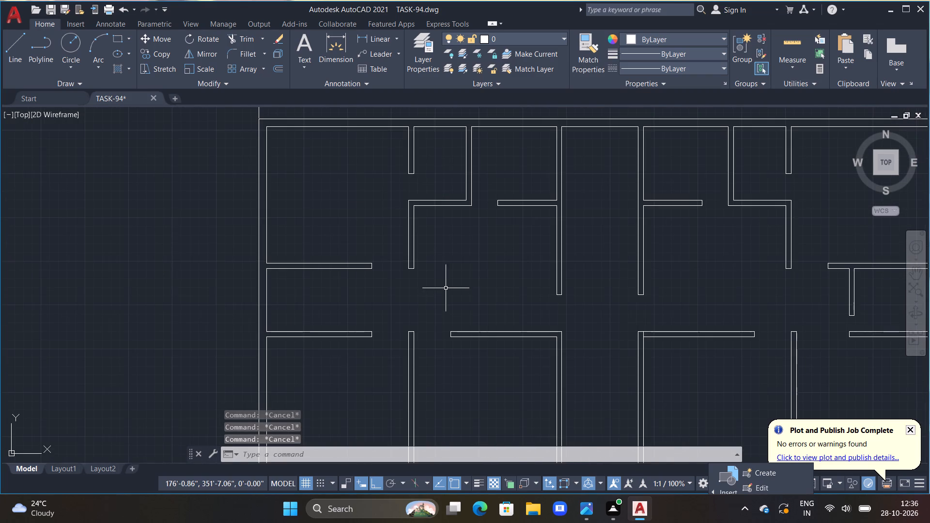
scroll(403, 277, "down", 1)
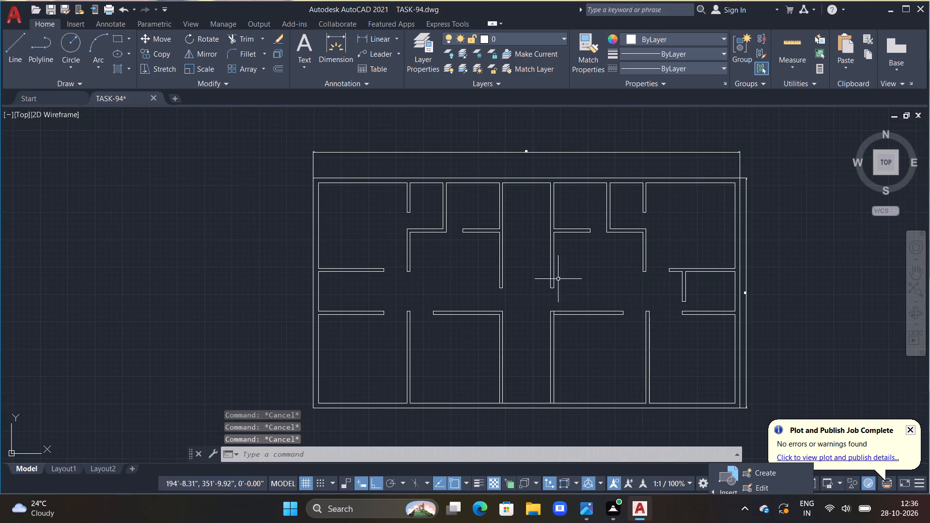
middle_click_drag(521, 215, 418, 221)
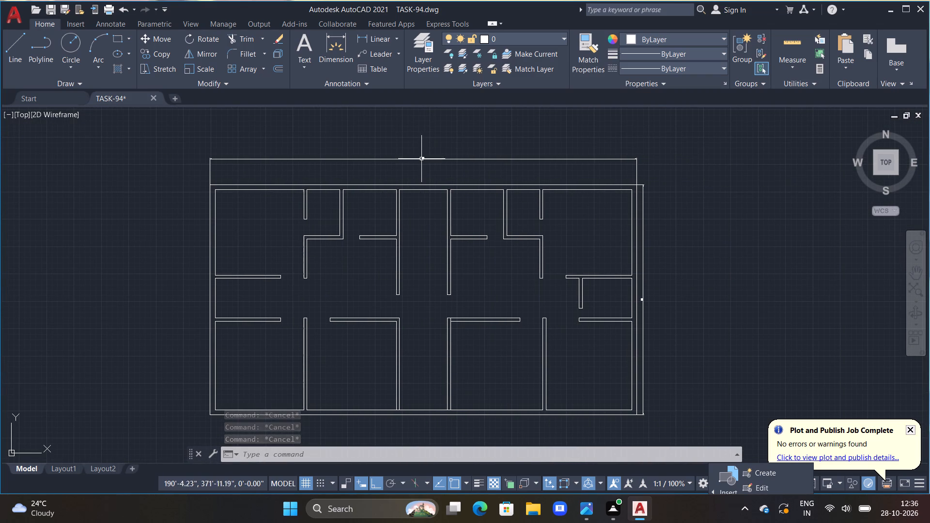
Stretch the right extension-line origin of the overall length dimension straight up, off the outer wall's corner.
left_click(421, 159)
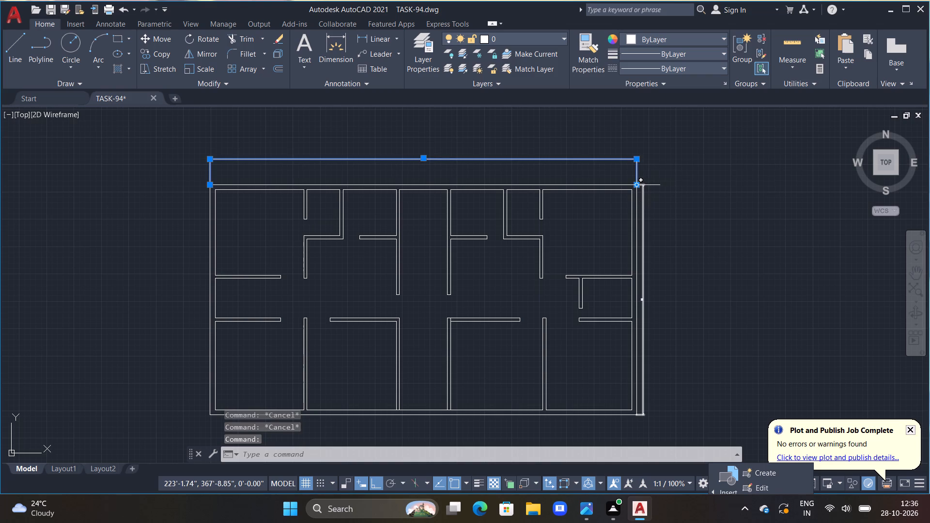
left_click(636, 185)
left_click(637, 173)
middle_click_drag(447, 226, 453, 226)
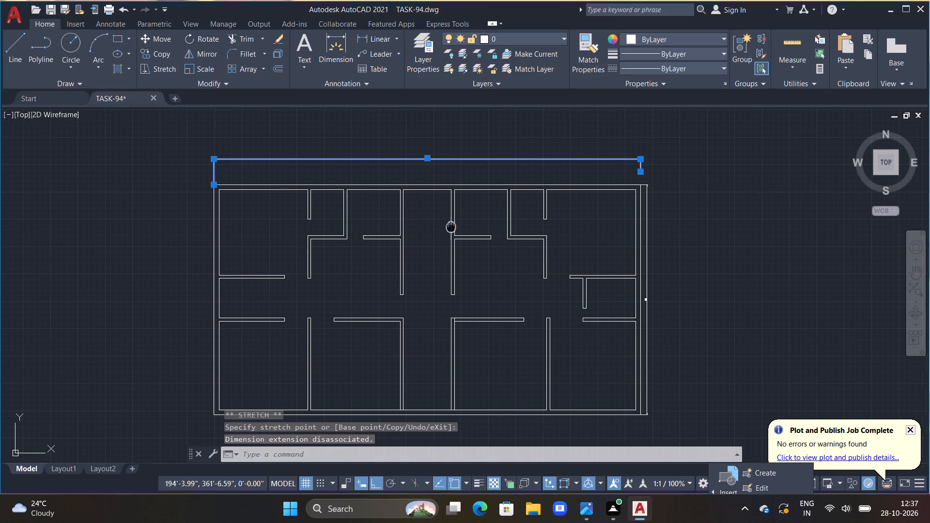
middle_click_drag(453, 226, 796, 173)
middle_click_drag(648, 160, 536, 343)
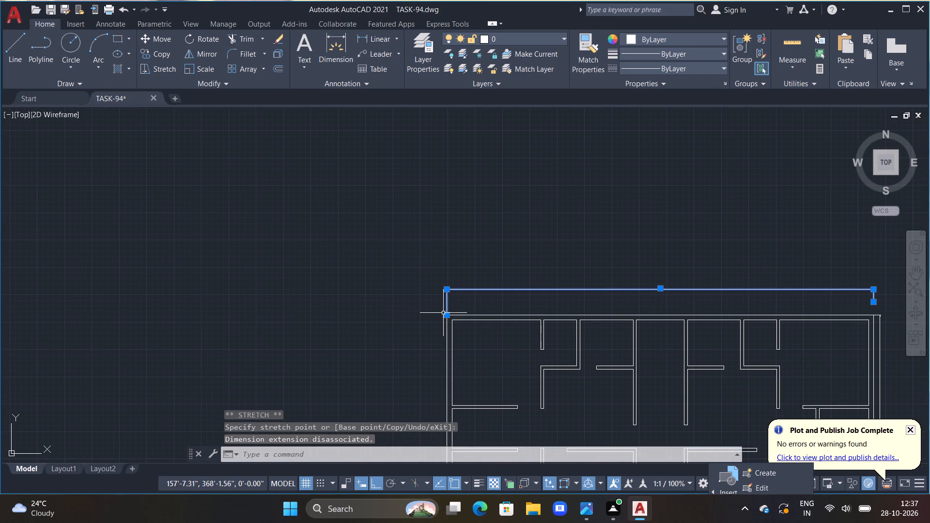
Stretch the left extension-line origin of the overall length dimension straight up, off the outer wall's corner.
left_click(445, 313)
left_click(444, 300)
middle_click_drag(620, 309, 424, 123)
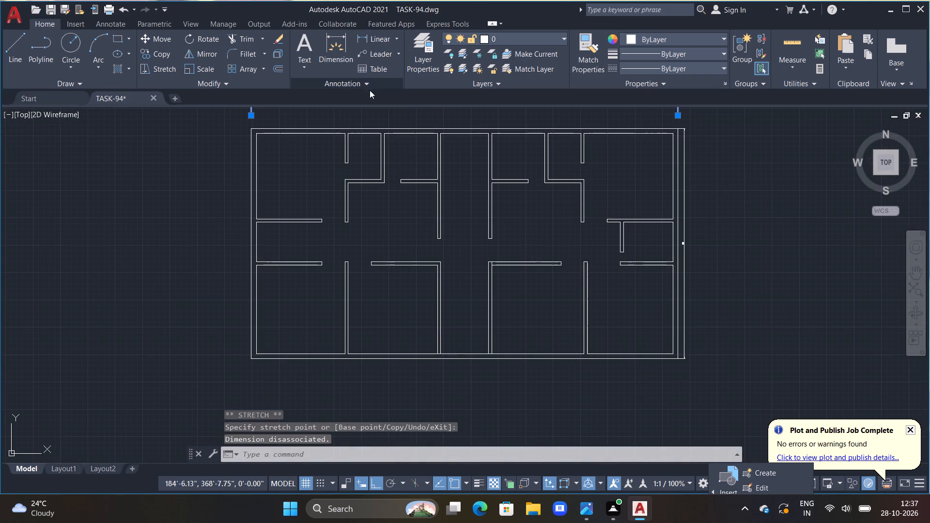
scroll(686, 243, "up", 2)
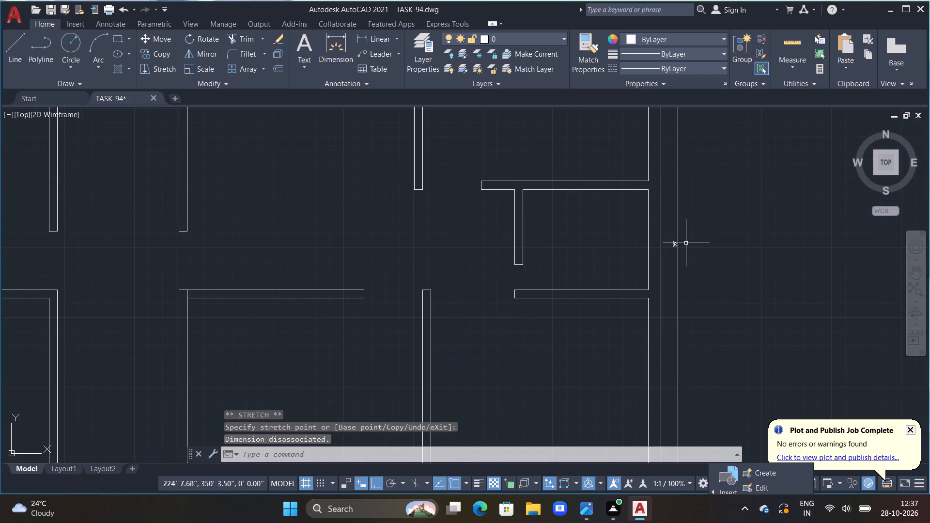
key("Escape")
Move the overall length dimension line farther above the building's top outer wall.
scroll(683, 241, "down", 3)
scroll(648, 168, "up", 1)
middle_click_drag(625, 175, 676, 277)
scroll(356, 250, "up", 2)
left_click(264, 250)
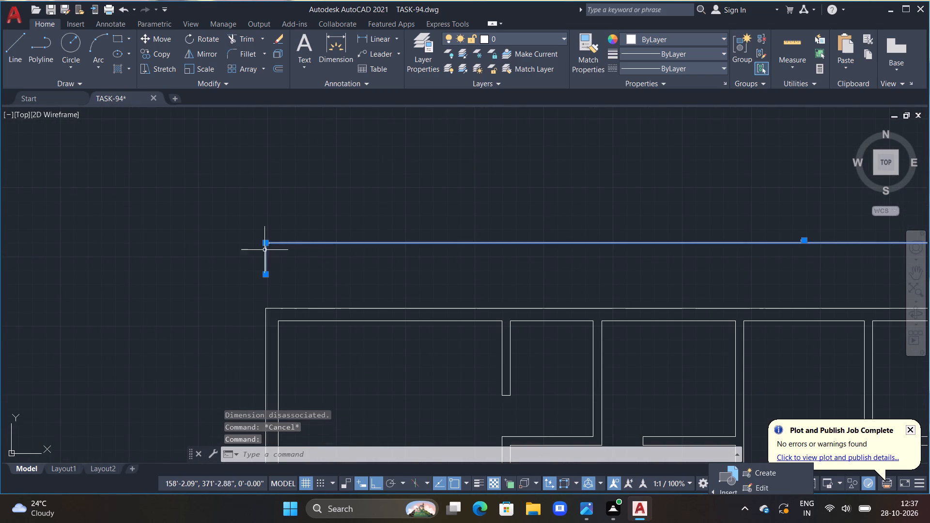
left_click_drag(265, 242, 265, 237)
left_click(267, 216)
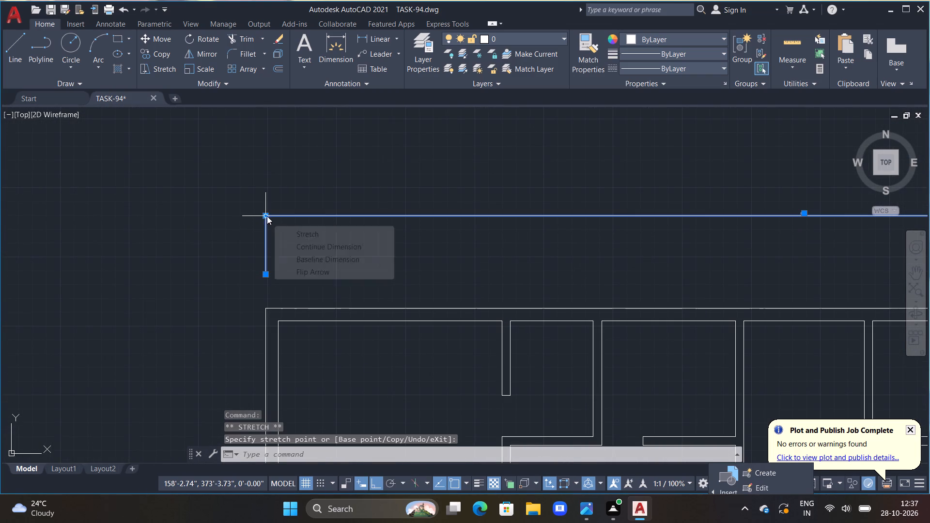
key("Escape")
scroll(309, 255, "down", 1)
key("Escape")
scroll(563, 270, "down", 1)
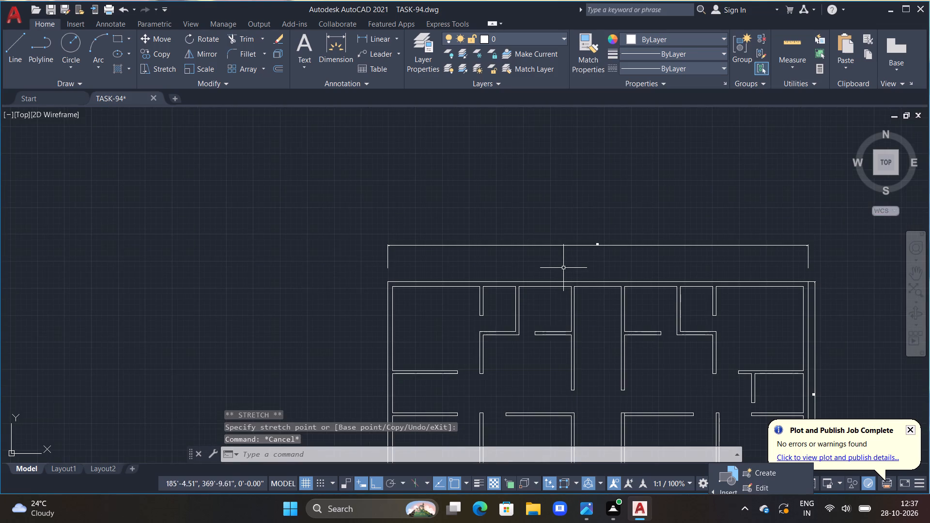
Move the overall depth dimension line farther out to the right of the right outer wall.
middle_click_drag(552, 259, 382, 186)
left_click(646, 240)
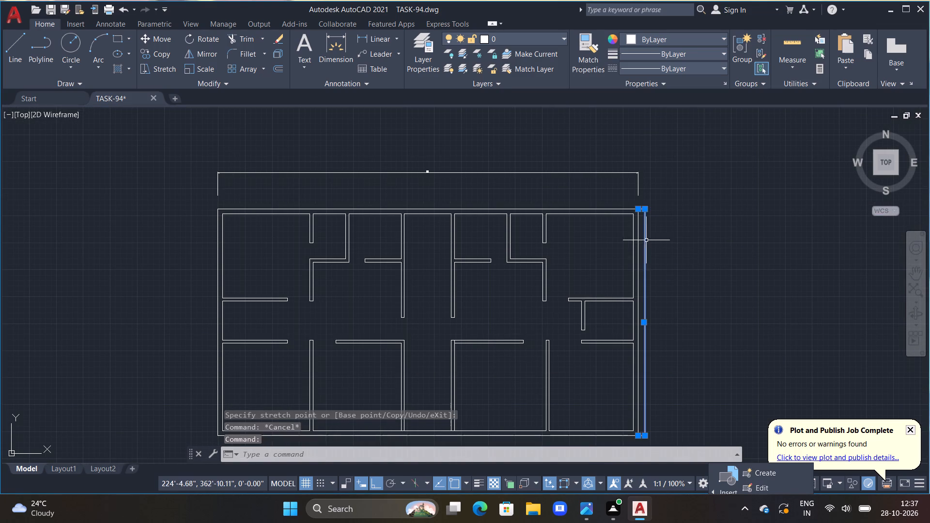
left_click_drag(646, 208, 657, 209)
left_click(674, 210)
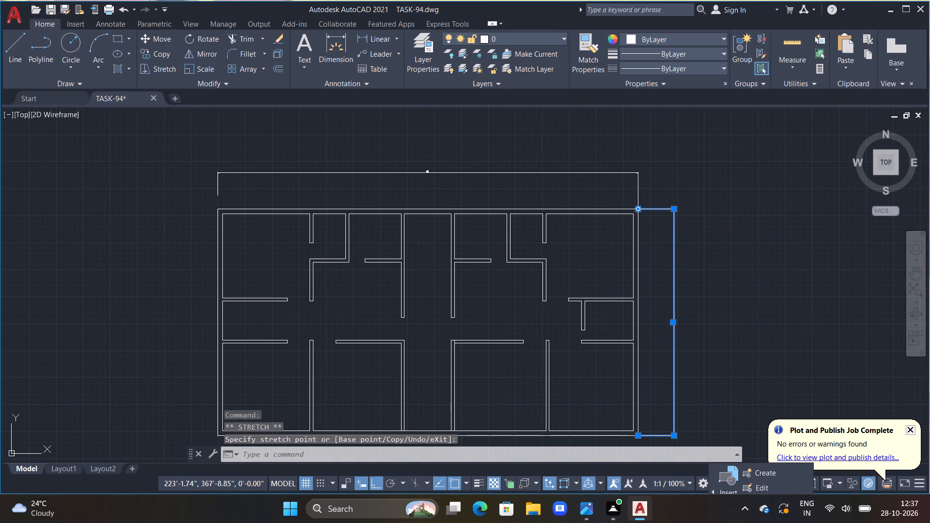
Stretch both extension-line origins of the overall depth dimension outward, off the right outer wall's corners.
left_click(640, 208)
left_click(647, 209)
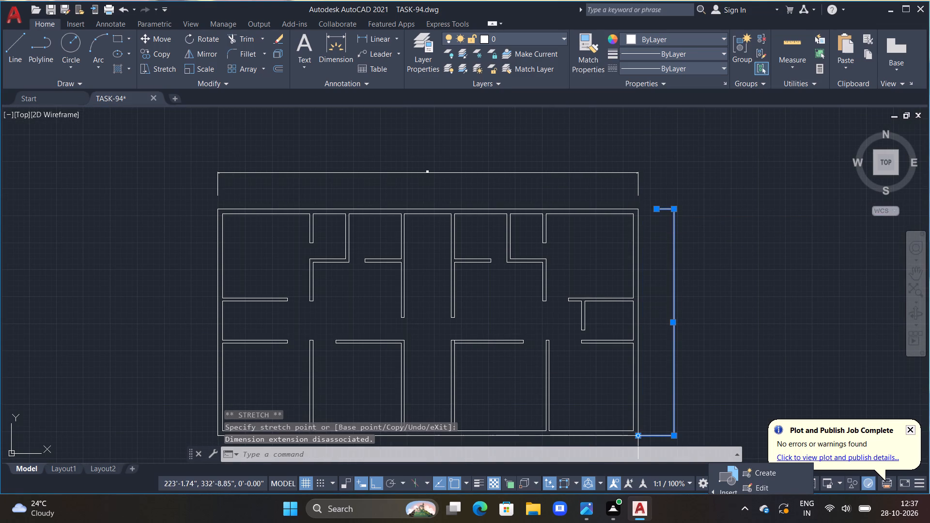
left_click(638, 436)
left_click(650, 434)
key("Escape")
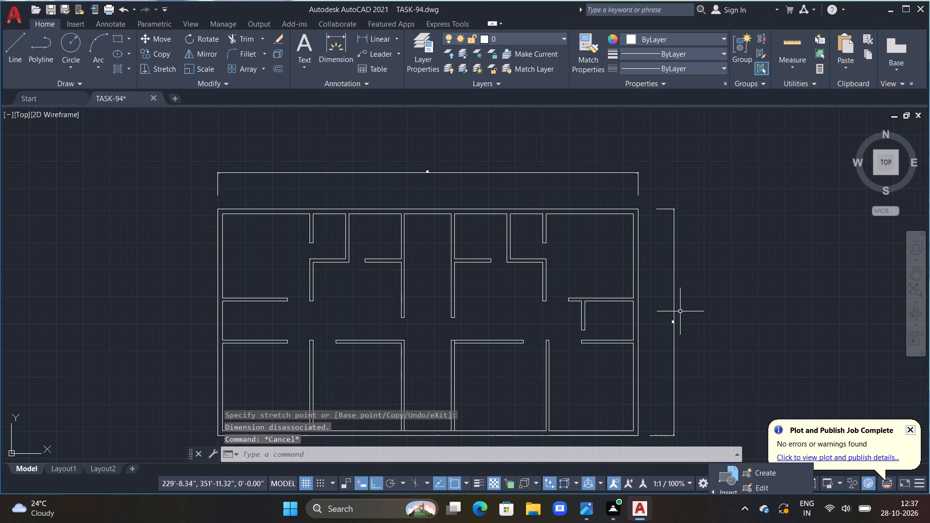
Nudge the overall depth dimension line slightly farther away from the right outer wall.
left_click_drag(675, 313, 676, 321)
left_click_drag(673, 325, 676, 325)
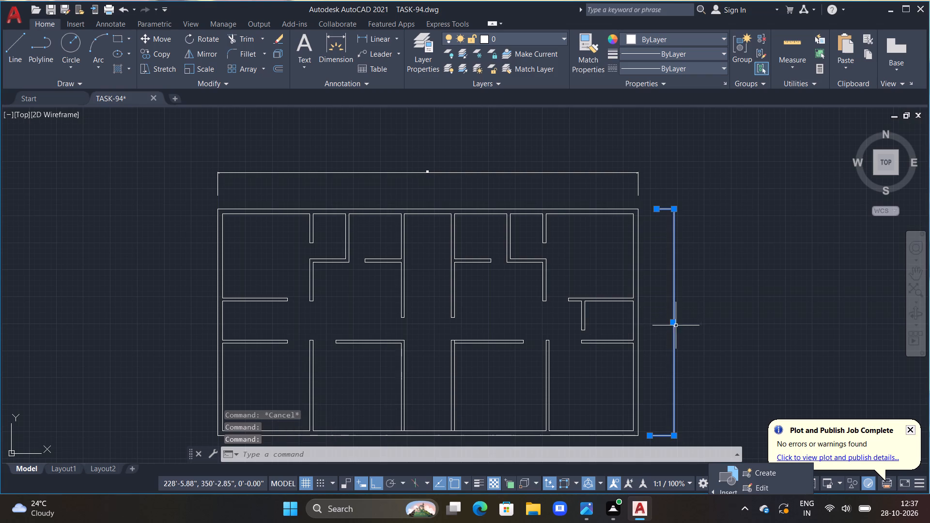
left_click_drag(676, 325, 677, 325)
double_click(675, 323)
left_click(682, 324)
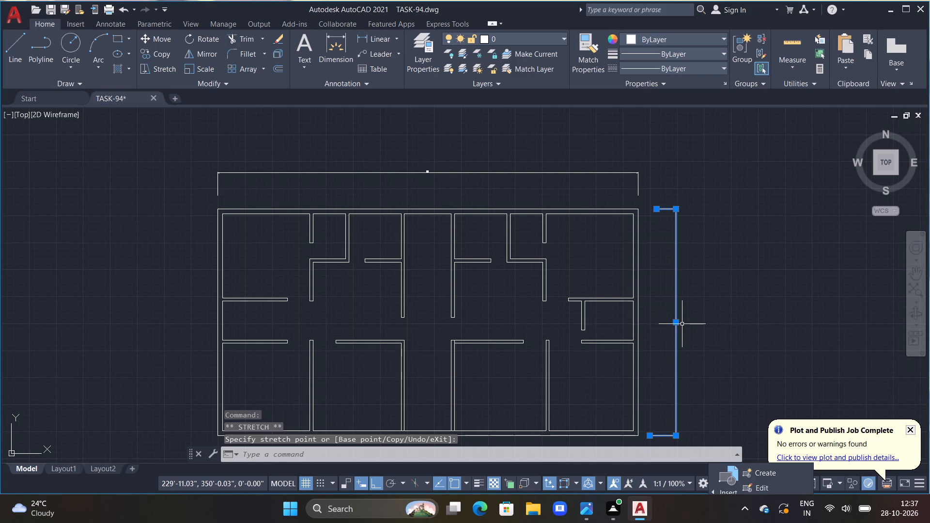
key("Escape")
key("Escape")
key("Escape")
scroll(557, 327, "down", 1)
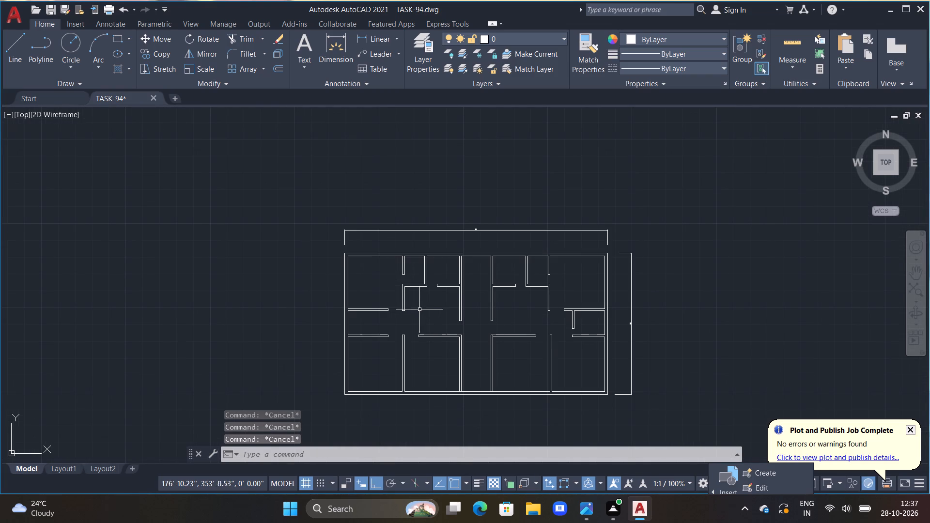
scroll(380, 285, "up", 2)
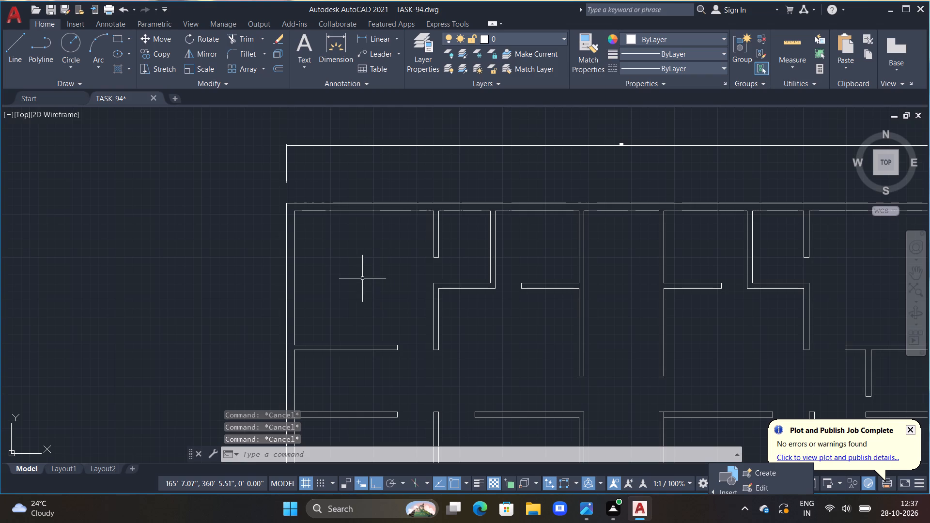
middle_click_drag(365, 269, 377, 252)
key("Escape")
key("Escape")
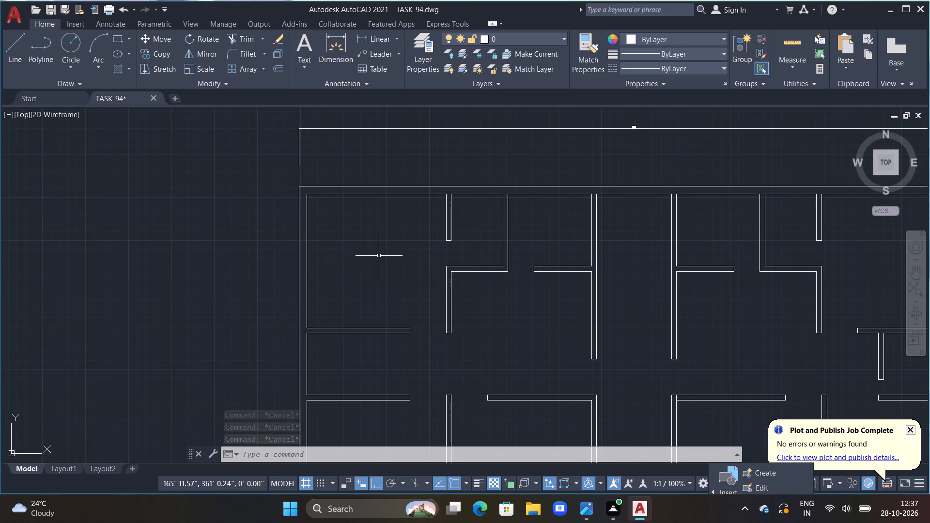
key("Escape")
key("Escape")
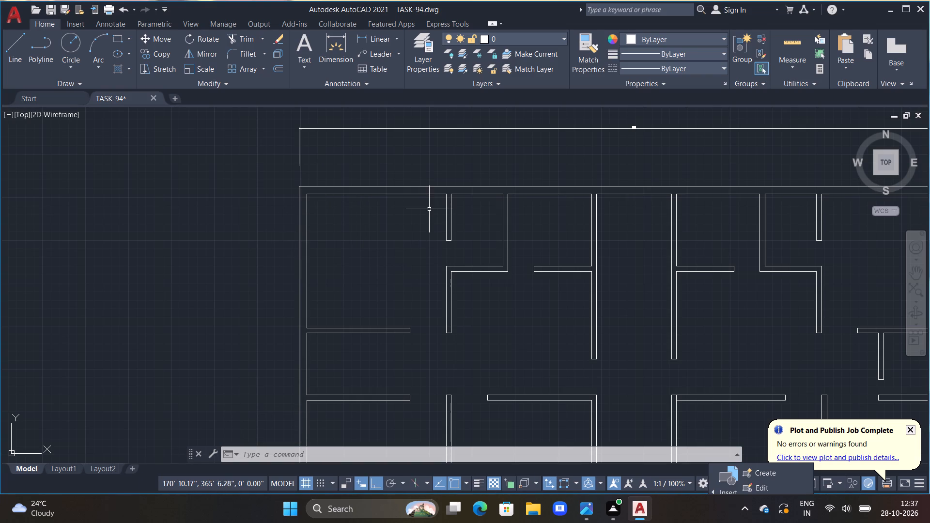
Draw a short vertical line across the top outer wall of the upper-left room, a little left of its right partition.
scroll(429, 209, "up", 2)
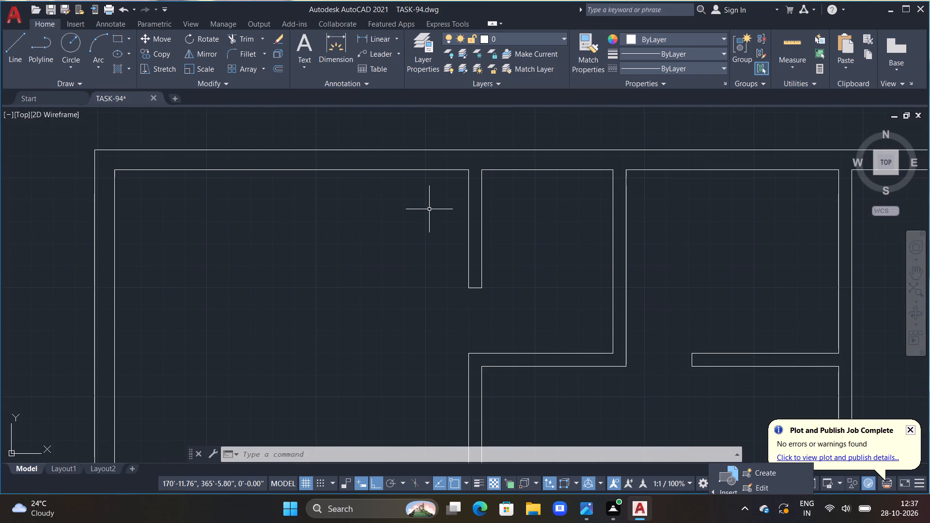
scroll(445, 186, "down", 2)
middle_click_drag(442, 189, 489, 315)
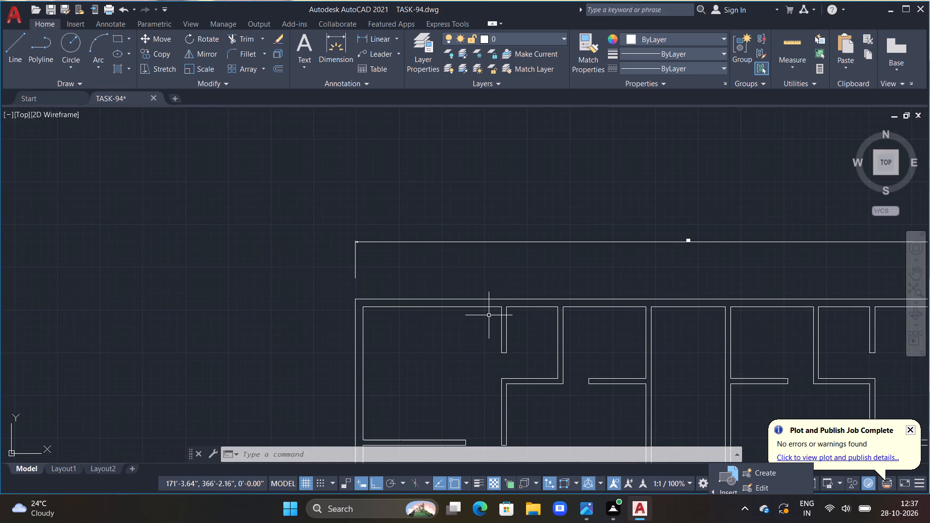
scroll(485, 312, "up", 2)
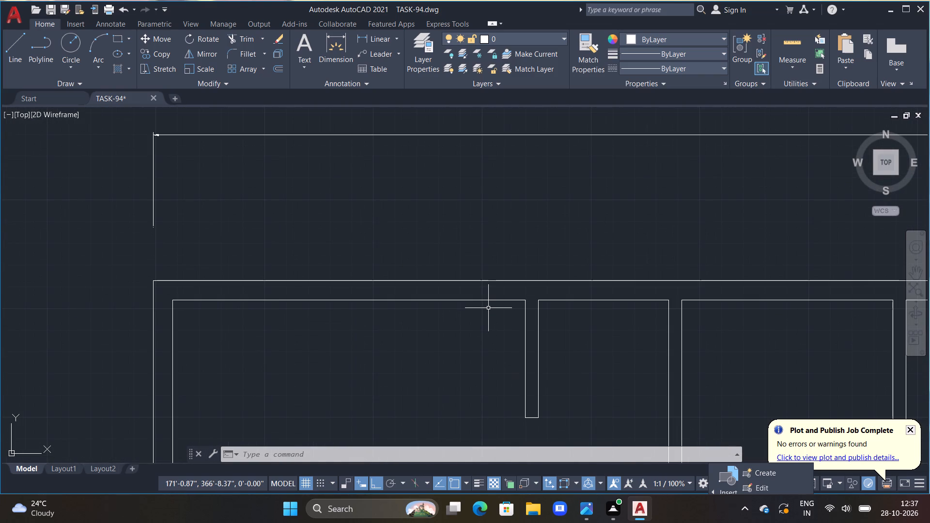
middle_click(485, 312)
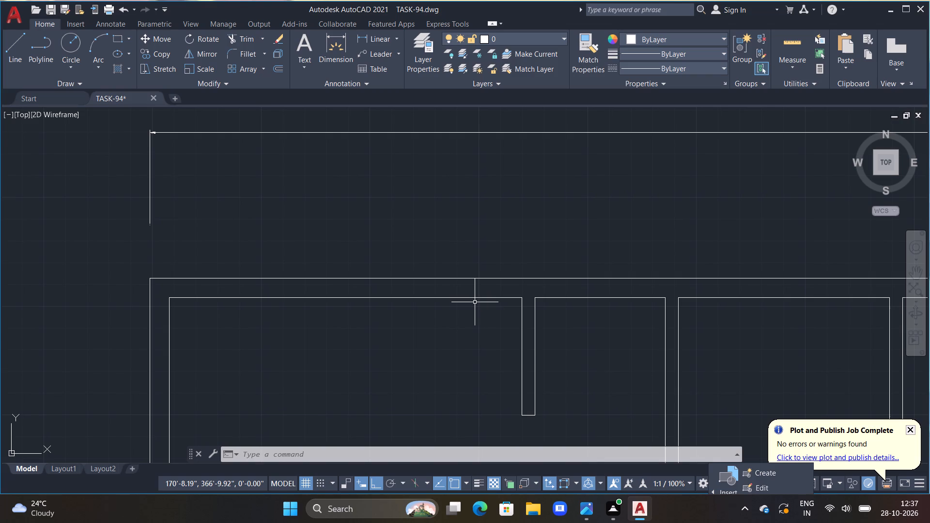
type("L")
key("space")
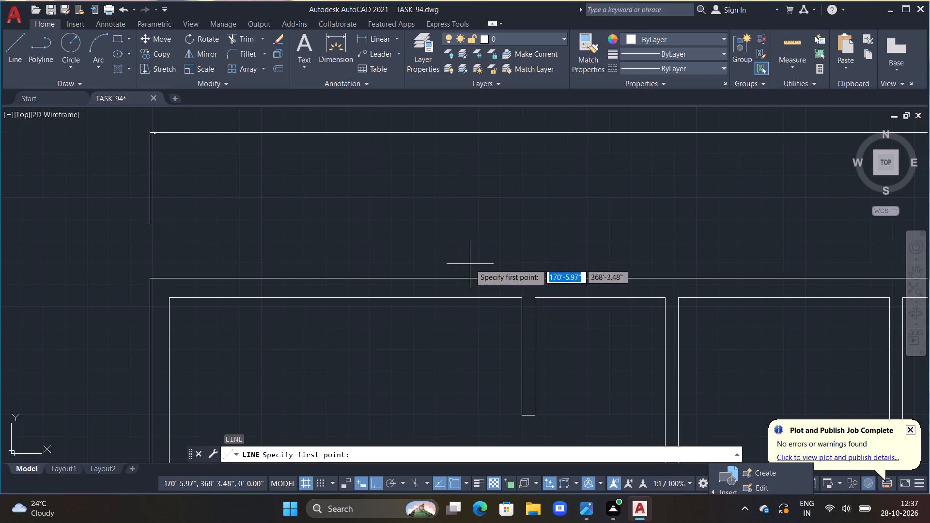
left_click(470, 260)
left_click(476, 332)
key("Escape")
Offset the short vertical line 1'6" to the left to mark the opening's other side.
type("OFF")
key("space")
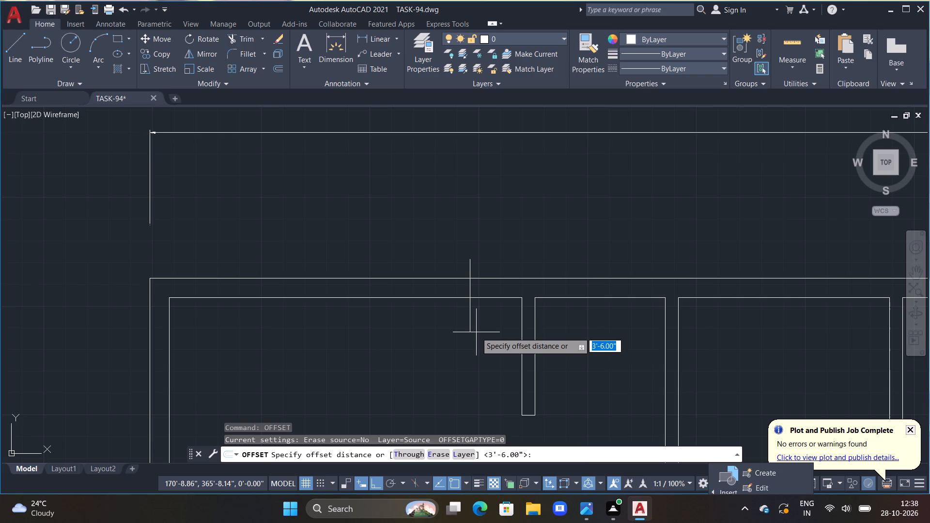
type("1'6\"")
key("Return")
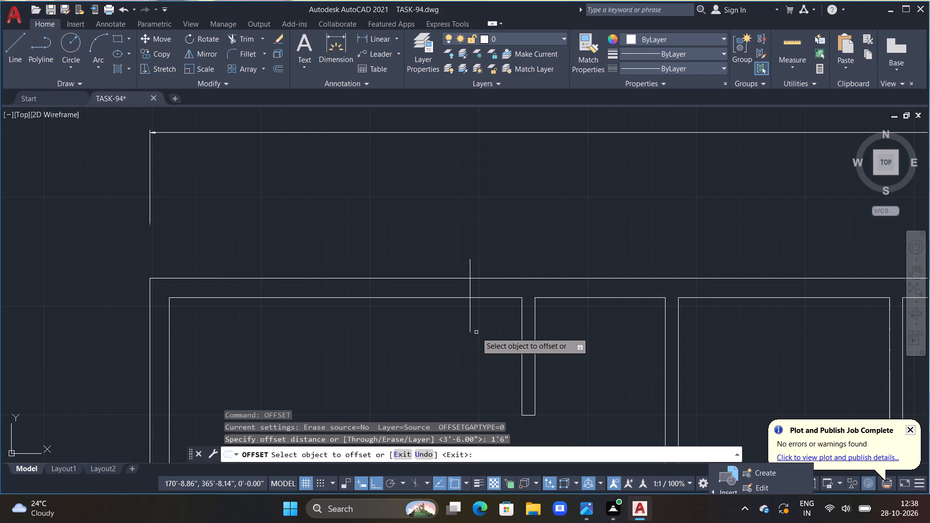
left_click(469, 326)
left_click(411, 326)
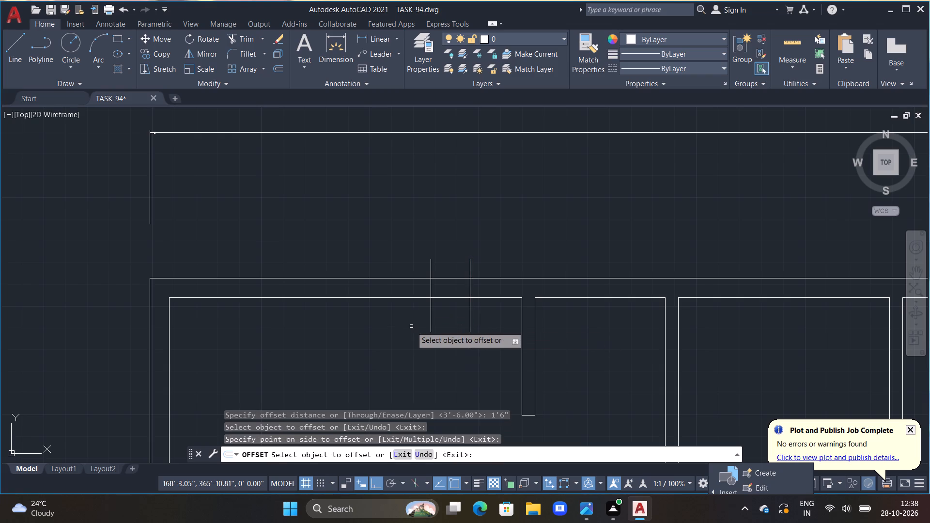
key("Escape")
Trim the wall lines between the two marks and the marks' overhanging ends to form the 1'6" opening above the upper-left room.
type("TR")
key("space")
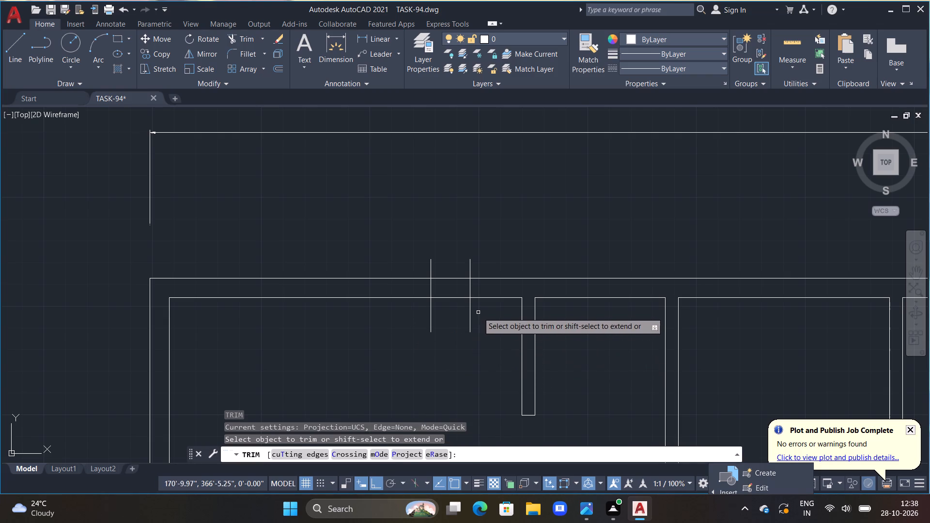
left_click_drag(478, 310, 408, 305)
left_click_drag(440, 307, 437, 292)
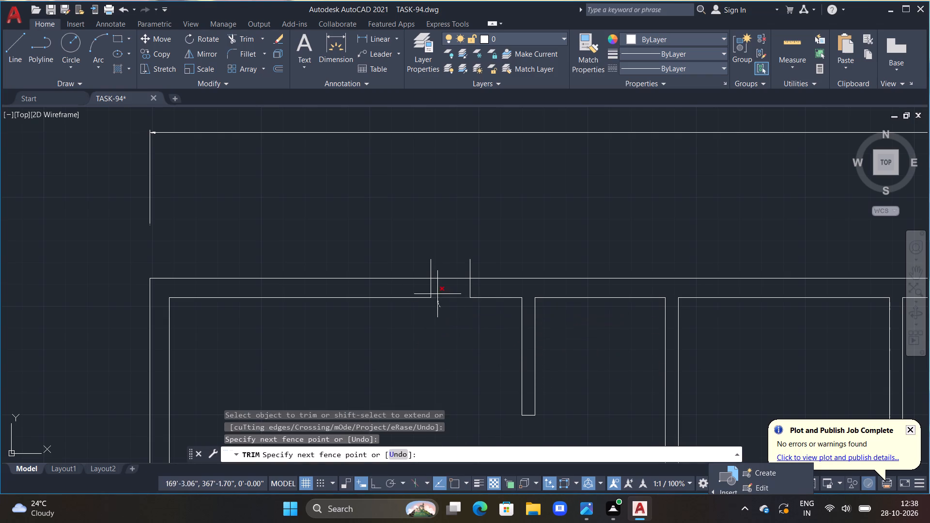
left_click_drag(437, 292, 444, 256)
left_click_drag(414, 268, 496, 272)
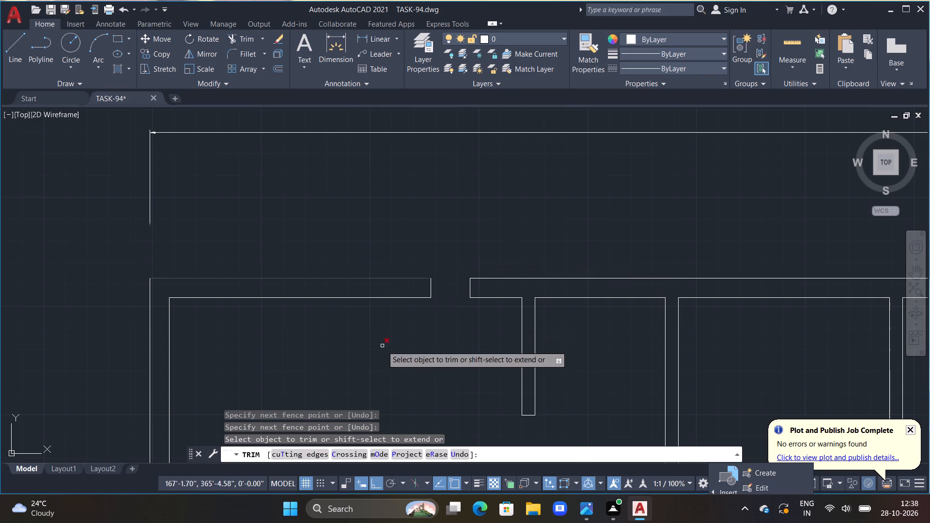
Draw a short vertical line across the top outer wall of the upper-right room, just right of its left partition.
scroll(413, 361, "down", 3)
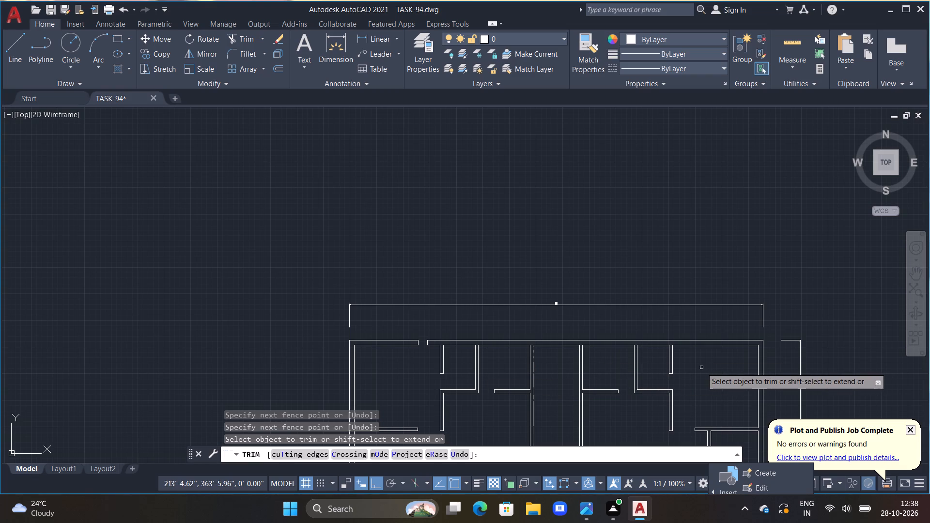
middle_click_drag(702, 368, 582, 345)
scroll(575, 342, "up", 1)
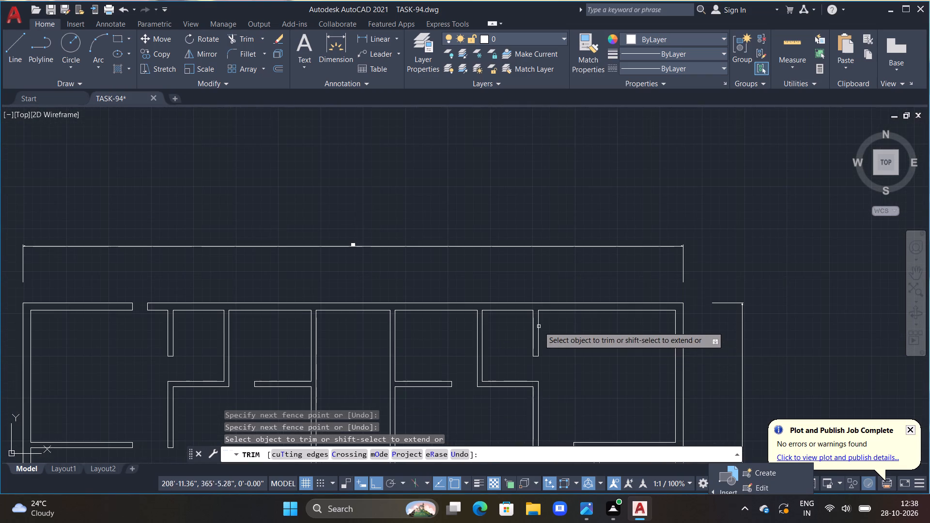
scroll(539, 324, "up", 2)
key("Escape")
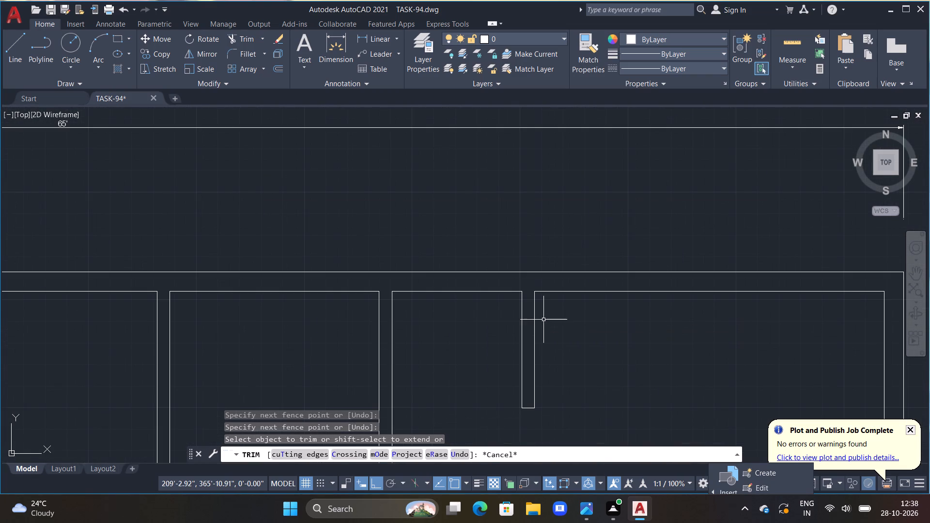
key("Escape")
key("Escape")
middle_click_drag(556, 311, 527, 331)
type("L")
key("space")
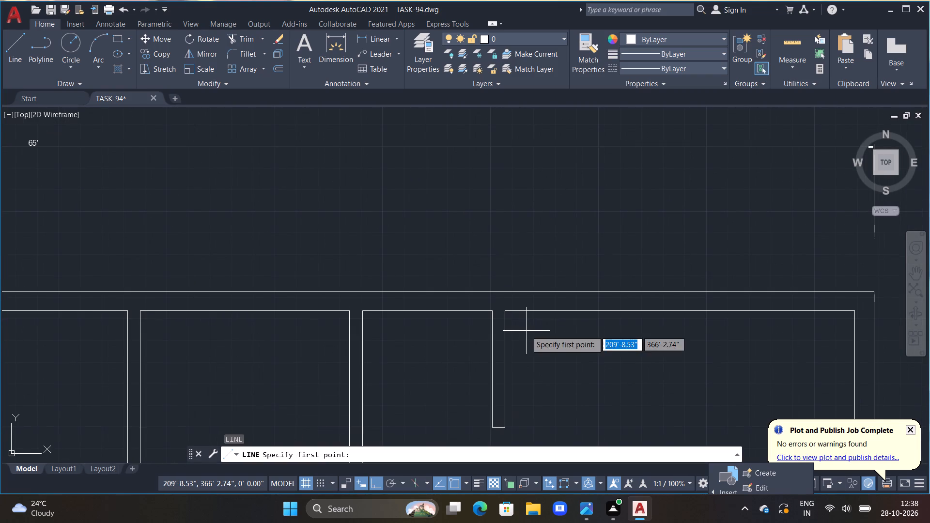
left_click_drag(527, 266, 527, 277)
left_click(528, 347)
key("Escape")
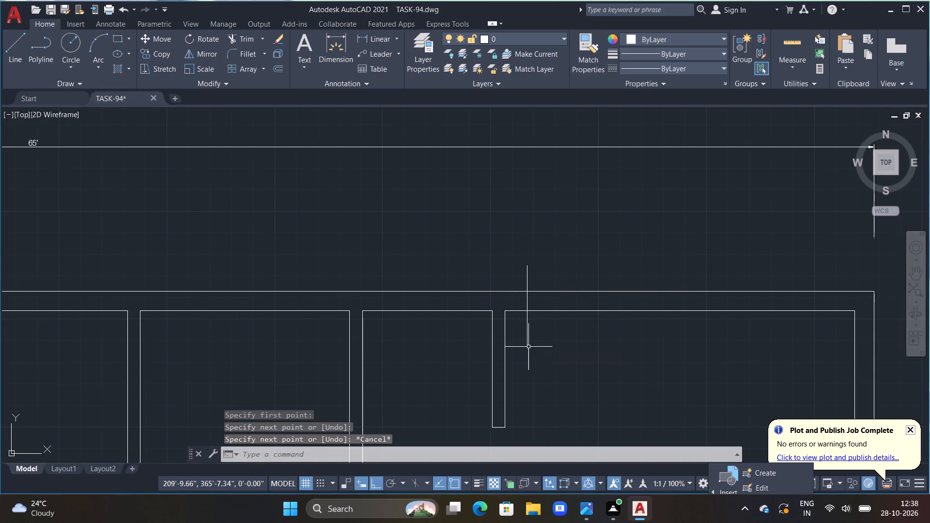
Offset the upper-right room's short vertical line 1'6" to the right.
type("OFF 1'6\"")
key("Return")
left_click(529, 346)
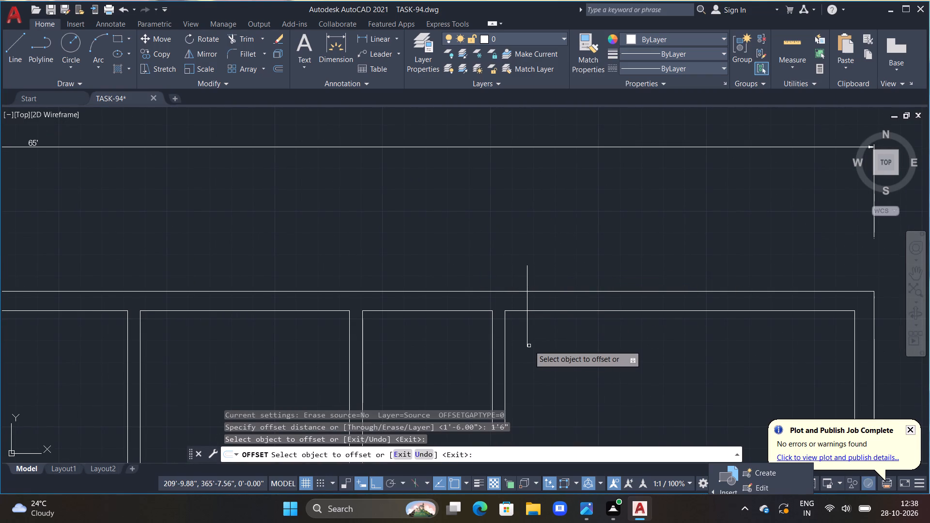
left_click(527, 342)
left_click(559, 349)
key("Escape")
Trim the wall lines between the marks and the marks' overhanging ends to form the 1'6" opening above the upper-right room.
type("TR")
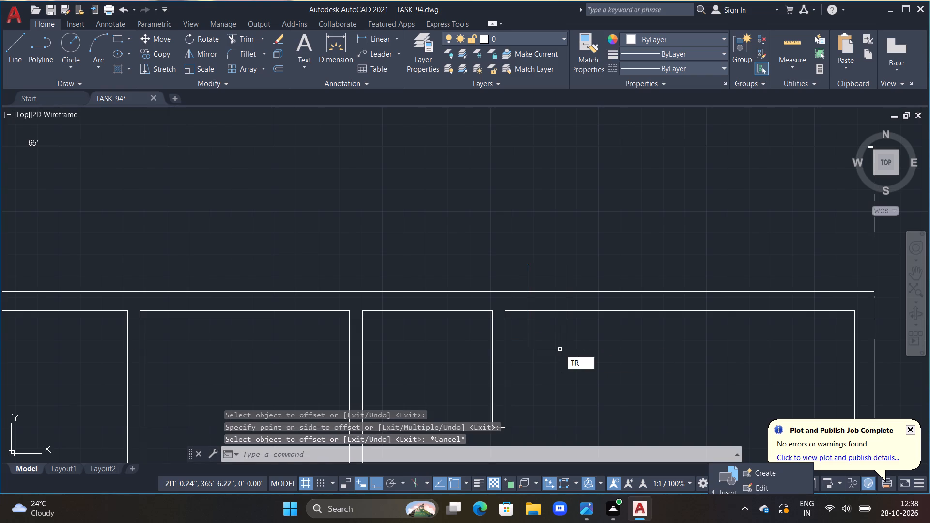
key("space")
left_click_drag(540, 261, 541, 343)
left_click(541, 343)
double_click(526, 322)
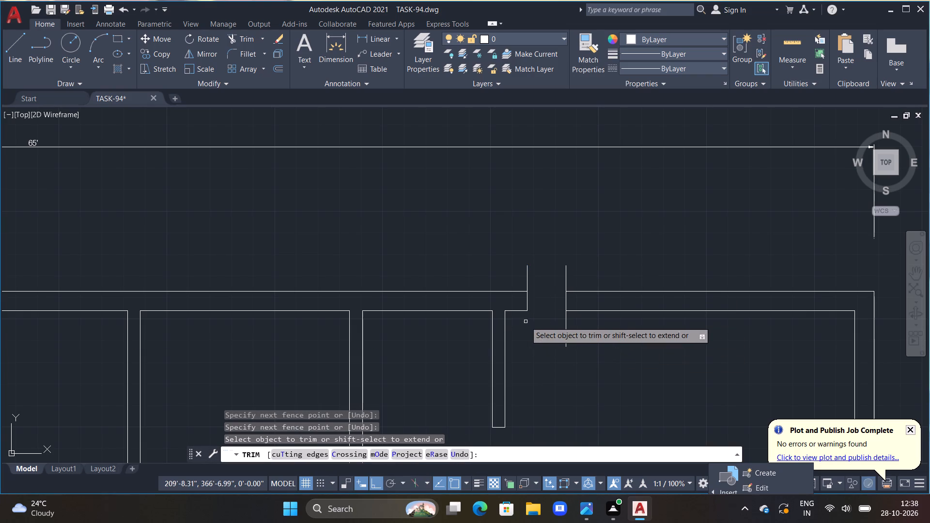
left_click(565, 323)
left_click_drag(527, 271, 531, 271)
left_click(565, 271)
key("Escape")
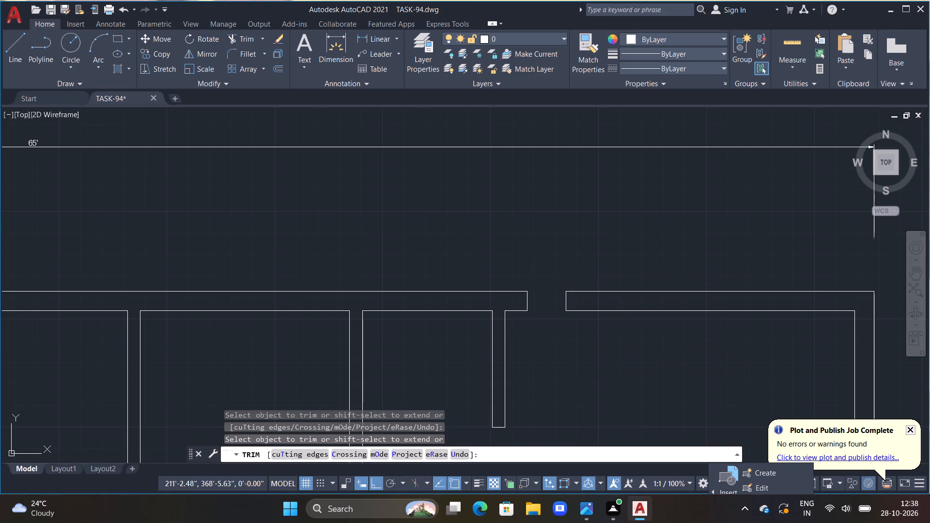
Set the text height of the top and right overall dimensions to 9".
scroll(554, 311, "down", 2)
key("Escape")
key("Escape")
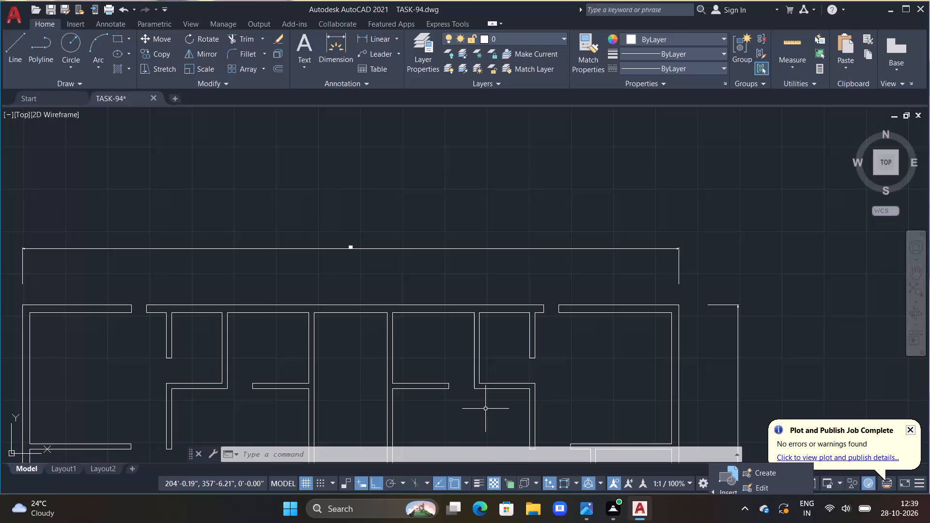
middle_click_drag(258, 321, 377, 234)
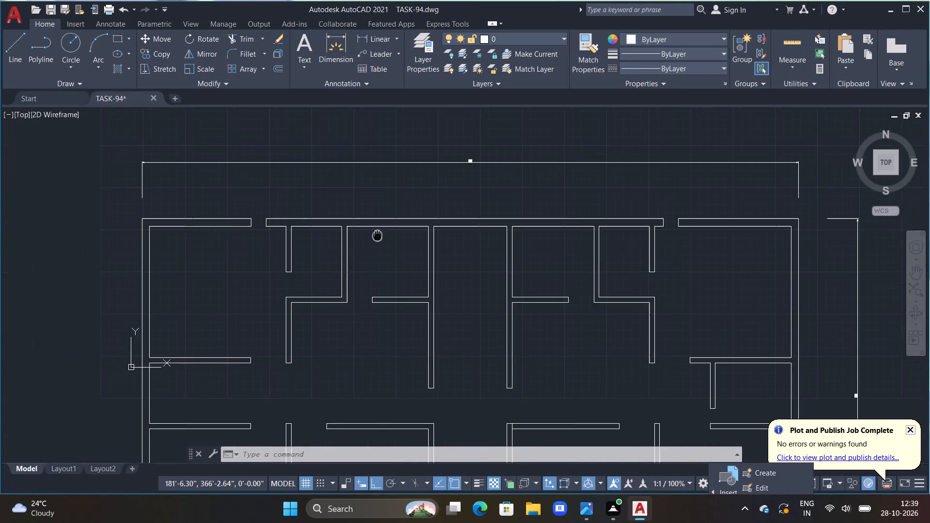
middle_click_drag(377, 234, 377, 234)
middle_click_drag(276, 260, 464, 244)
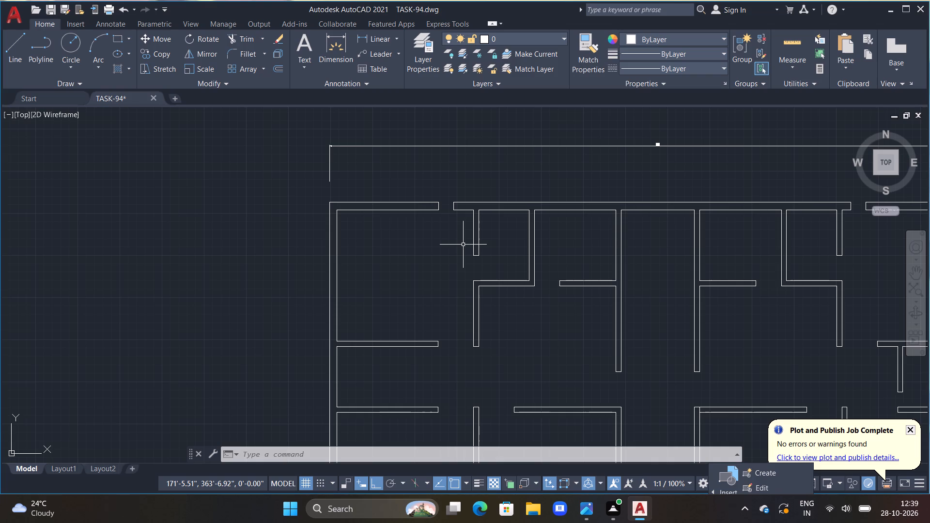
key("Escape")
scroll(462, 254, "down", 1)
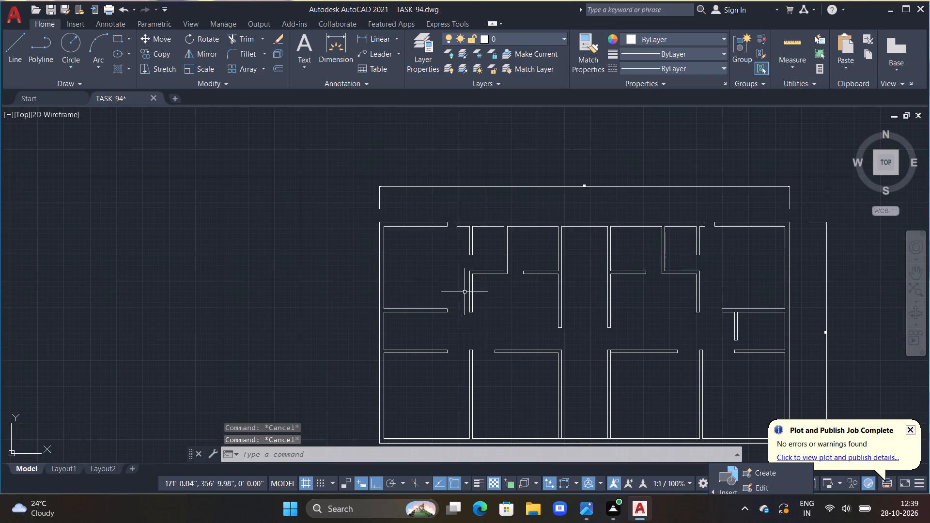
middle_click_drag(507, 321, 423, 294)
key("Escape")
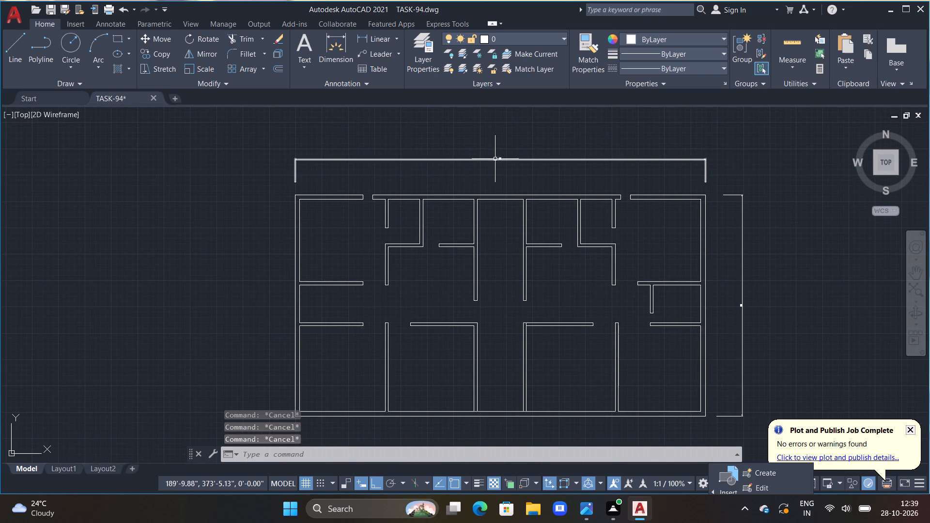
left_click(495, 159)
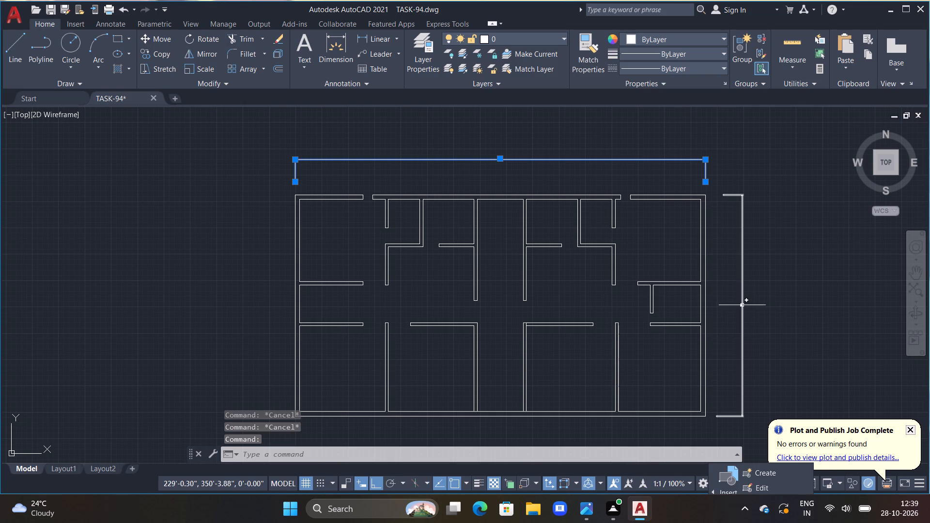
left_click(742, 305)
right_click(742, 305)
left_click(784, 473)
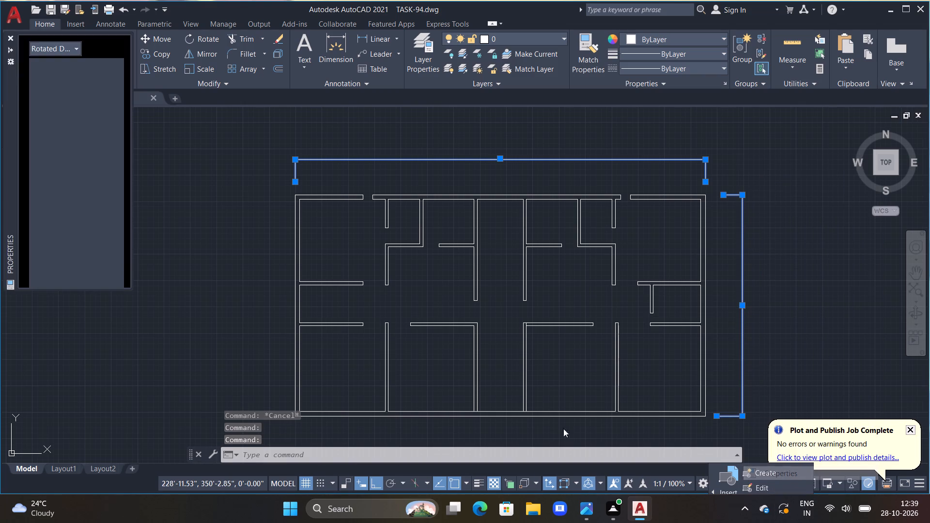
scroll(96, 200, "down", 4)
scroll(97, 242, "down", 1)
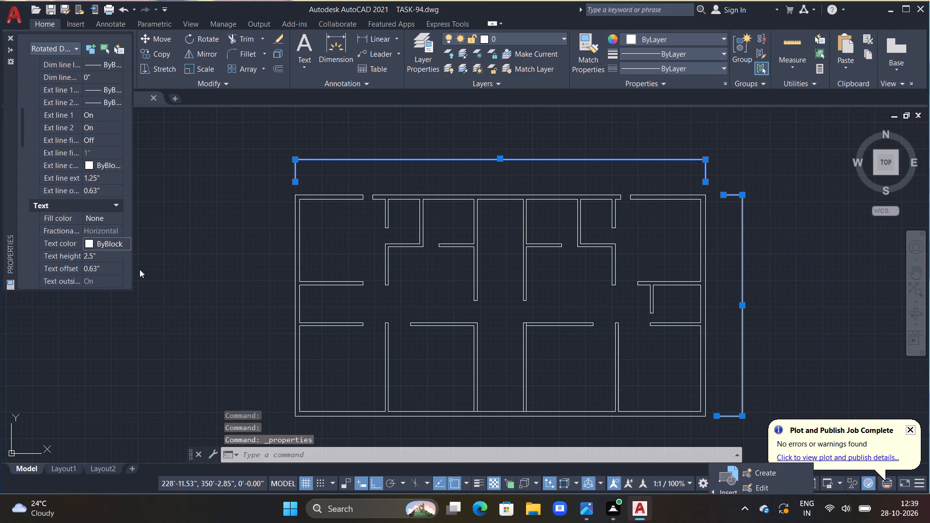
left_click_drag(94, 246, 96, 251)
left_click(98, 254)
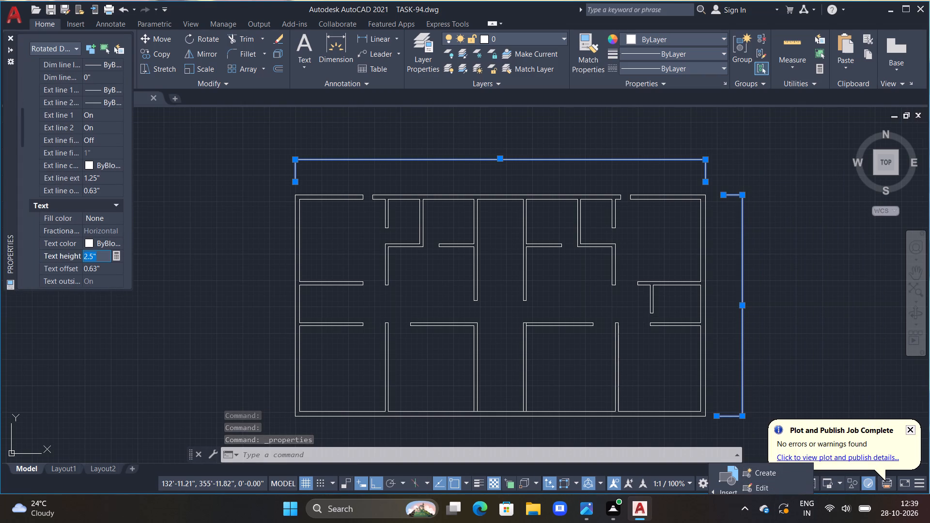
key("BackSpace")
type("9\"")
key("Return")
key("Escape")
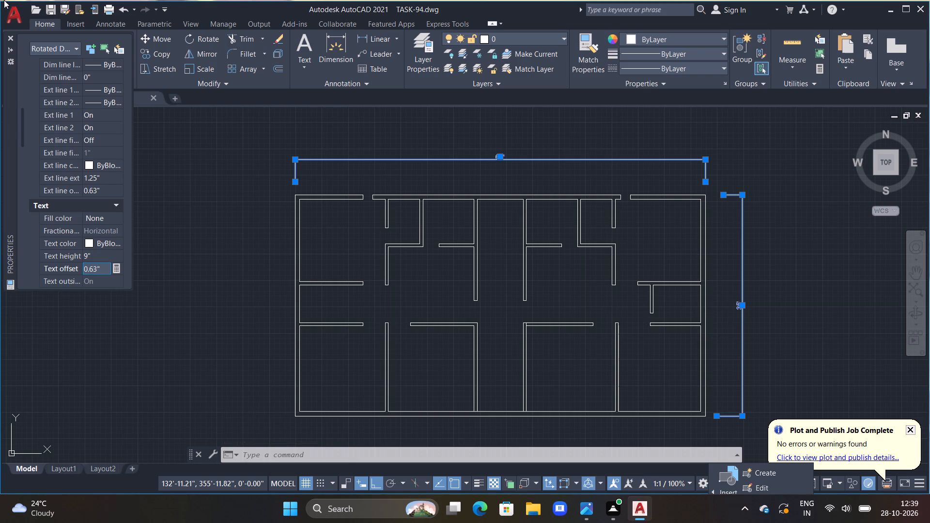
left_click(8, 36)
key("Escape")
key("Escape")
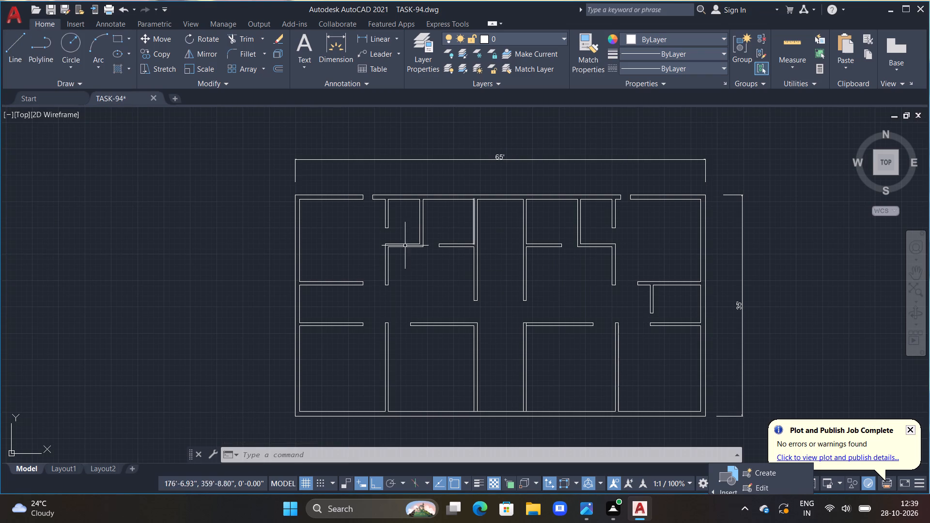
Draw a short vertical line across the top outer wall of the upper-left room, left of its 1'6" opening.
scroll(338, 242, "up", 1)
middle_click_drag(338, 242, 365, 284)
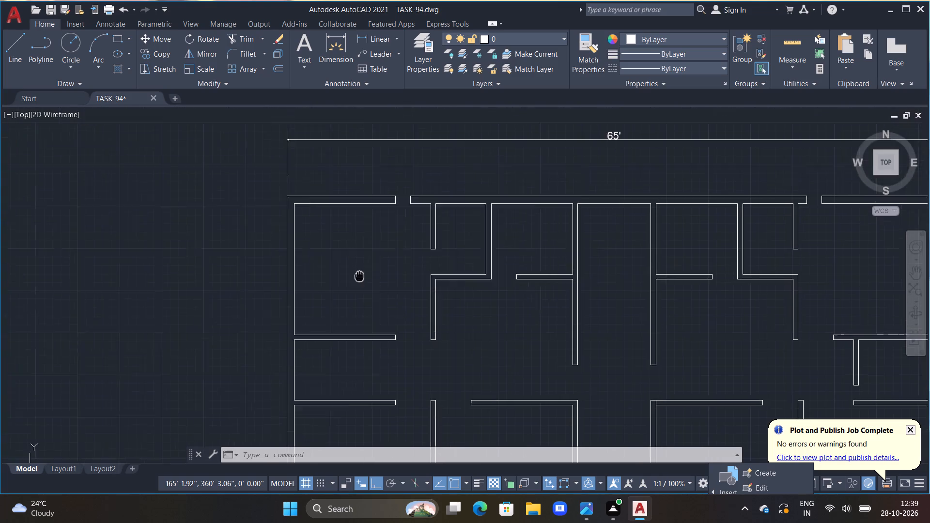
middle_click_drag(365, 284, 372, 295)
scroll(372, 293, "up", 1)
middle_click_drag(366, 242, 395, 293)
scroll(395, 293, "up", 1)
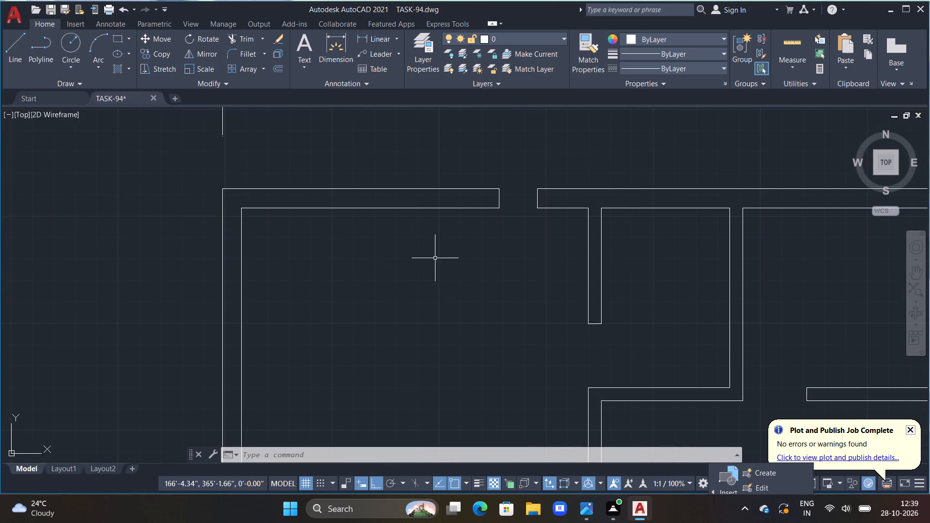
key("Escape")
key("Escape")
middle_click_drag(449, 260, 504, 333)
type("L")
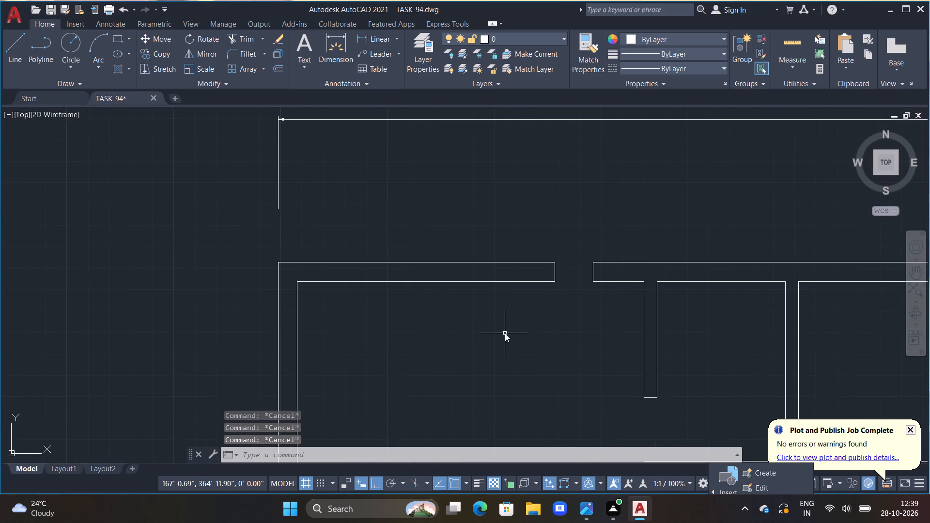
key("space")
left_click_drag(500, 245, 500, 257)
double_click(497, 340)
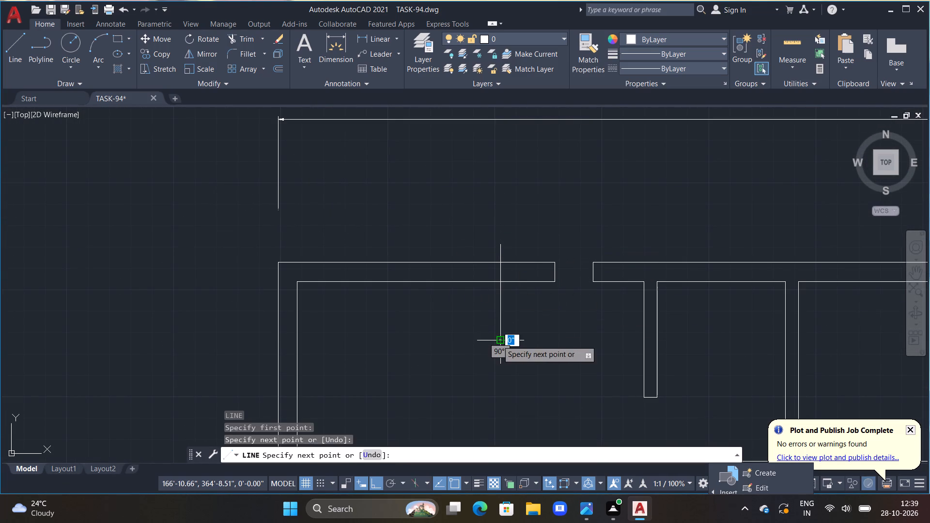
key("Escape")
Offset the upper-left room's short vertical line 5' to the left.
type("OFF")
key("space")
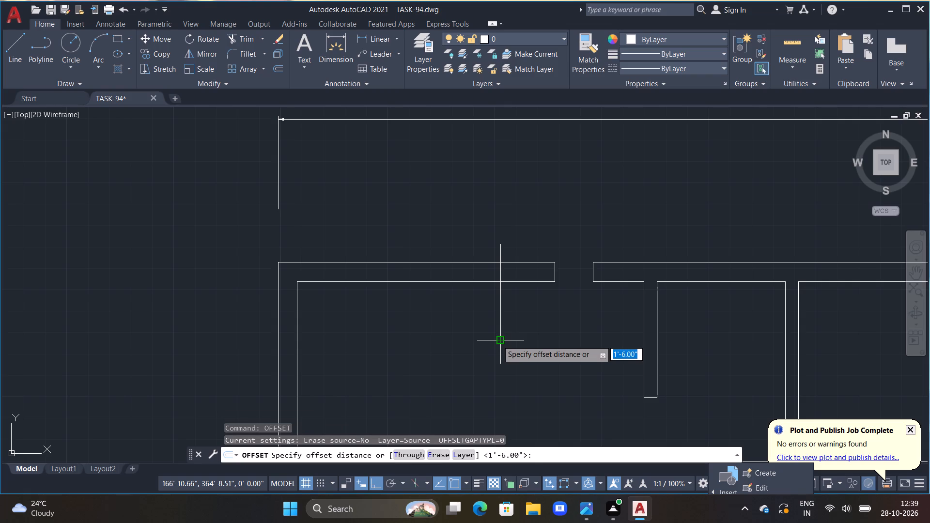
type("5'")
key("Return")
left_click(499, 338)
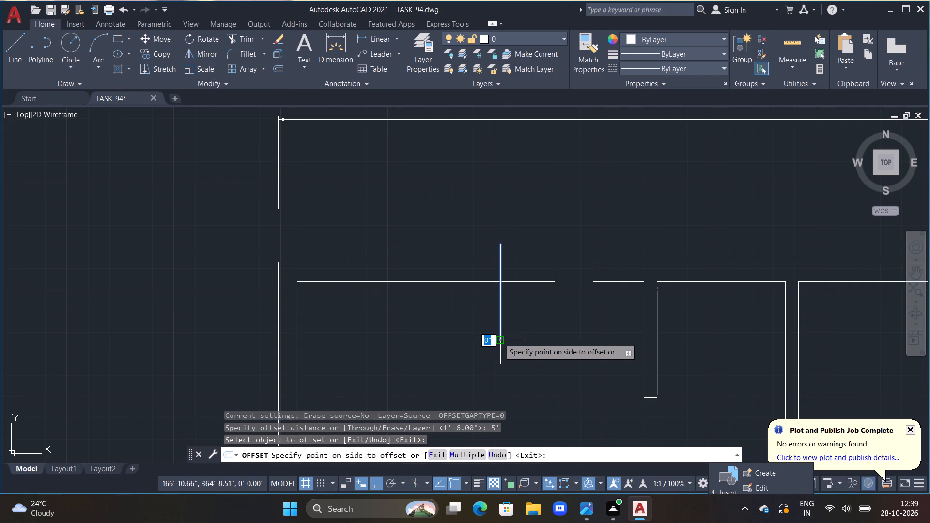
left_click(449, 333)
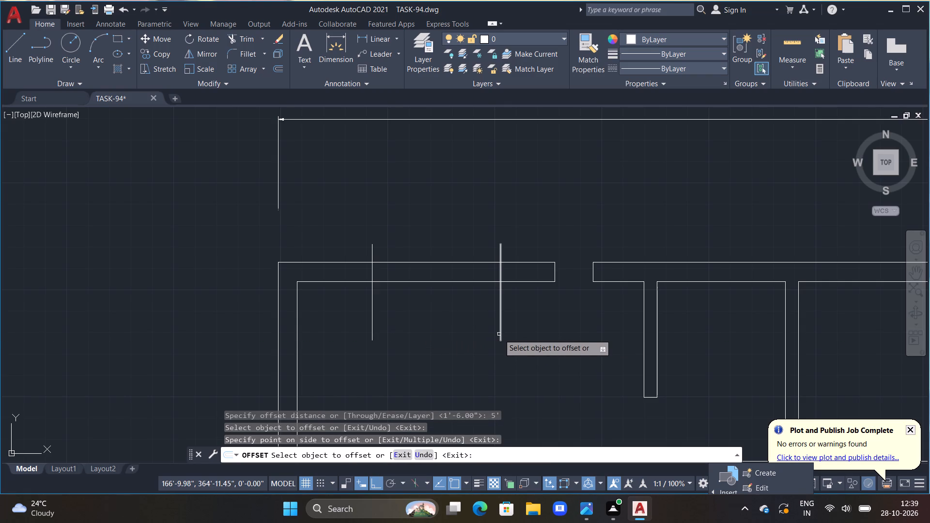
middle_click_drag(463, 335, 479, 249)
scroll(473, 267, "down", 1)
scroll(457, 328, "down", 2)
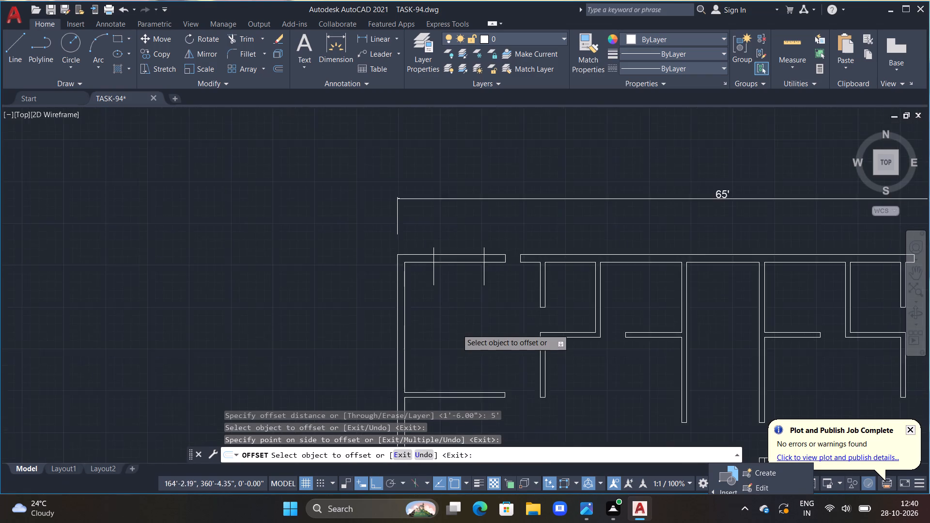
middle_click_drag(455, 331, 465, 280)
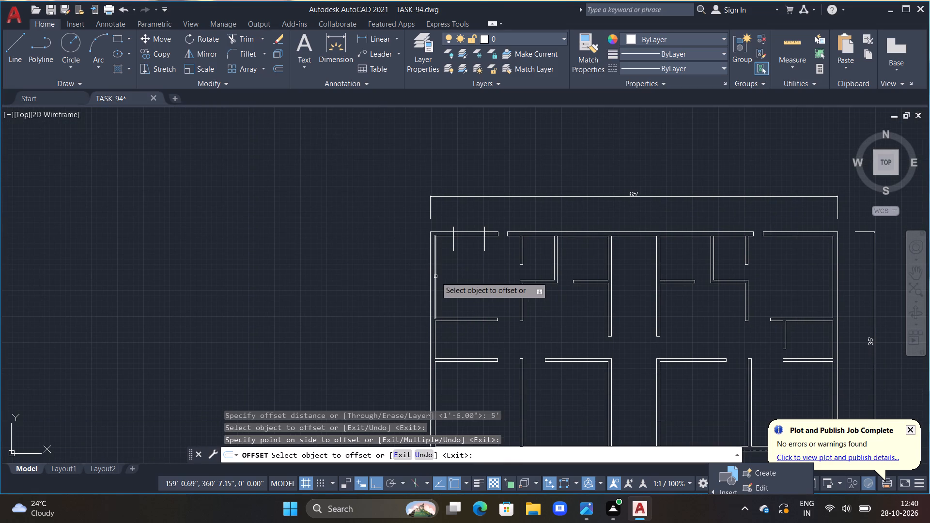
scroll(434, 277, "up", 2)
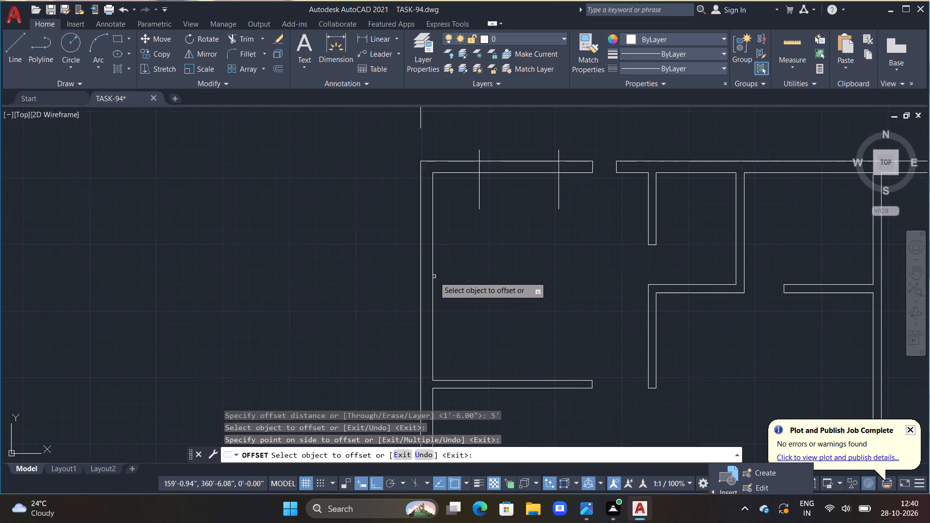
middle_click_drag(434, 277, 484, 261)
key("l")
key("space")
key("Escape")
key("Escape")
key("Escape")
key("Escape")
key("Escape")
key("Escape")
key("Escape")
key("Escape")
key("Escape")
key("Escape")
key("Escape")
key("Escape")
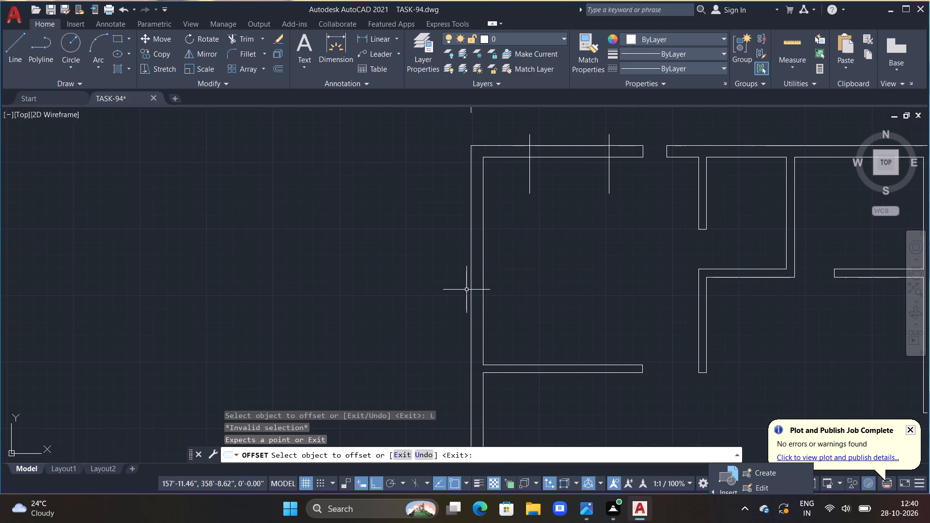
Draw a short horizontal line across the left outer wall of the upper-left room, above its bottom partition.
type("L")
key("space")
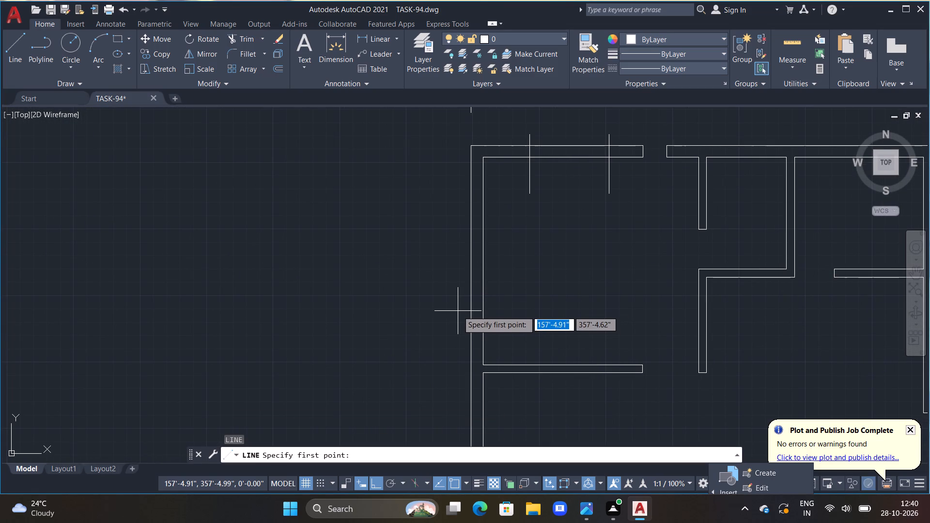
left_click(458, 311)
left_click(542, 326)
key("Escape")
Offset the short horizontal line on the left outer wall 5' upward.
type("OFF")
key("space")
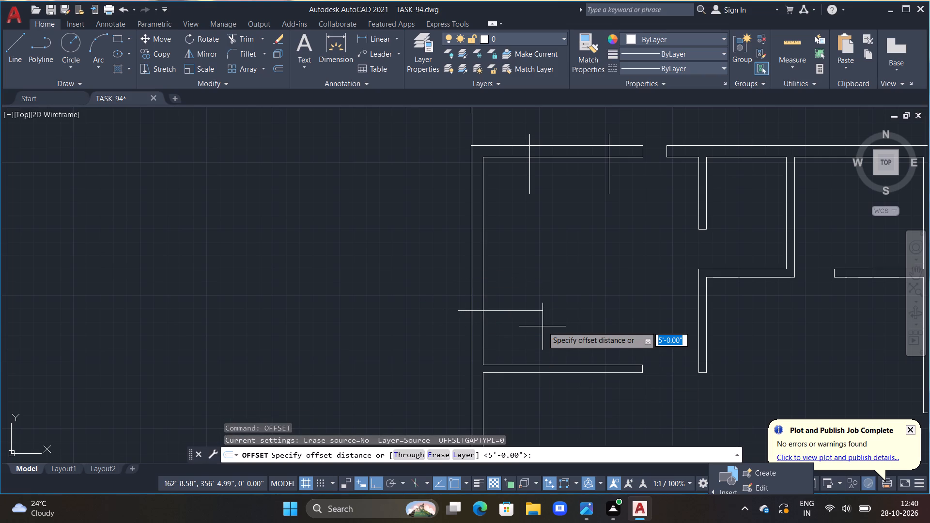
type("5'")
key("Return")
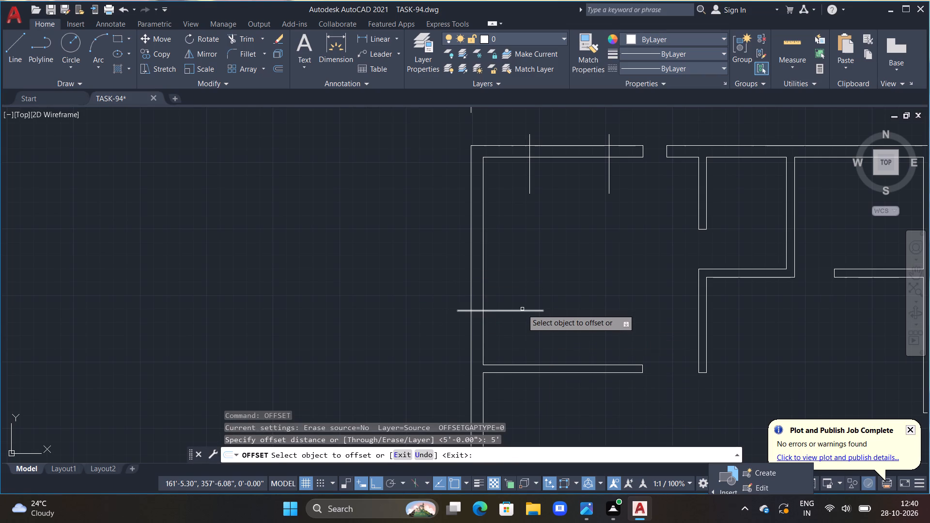
left_click(522, 310)
left_click(520, 247)
key("Escape")
Trim the left wall lines between the two marks and the marks' overhanging ends to form the upper-left room's 5' side opening.
type("TR")
key("space")
left_click_drag(506, 220, 505, 319)
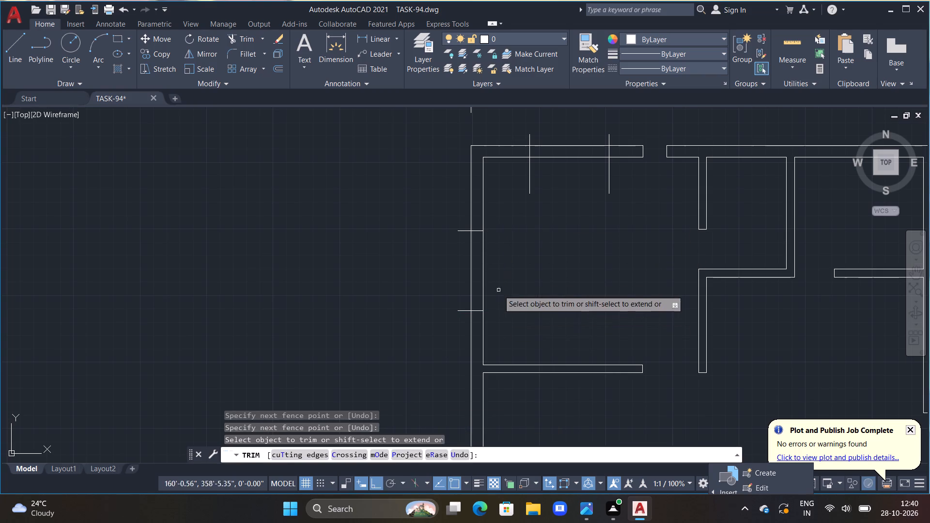
left_click_drag(491, 275, 418, 275)
left_click(460, 231)
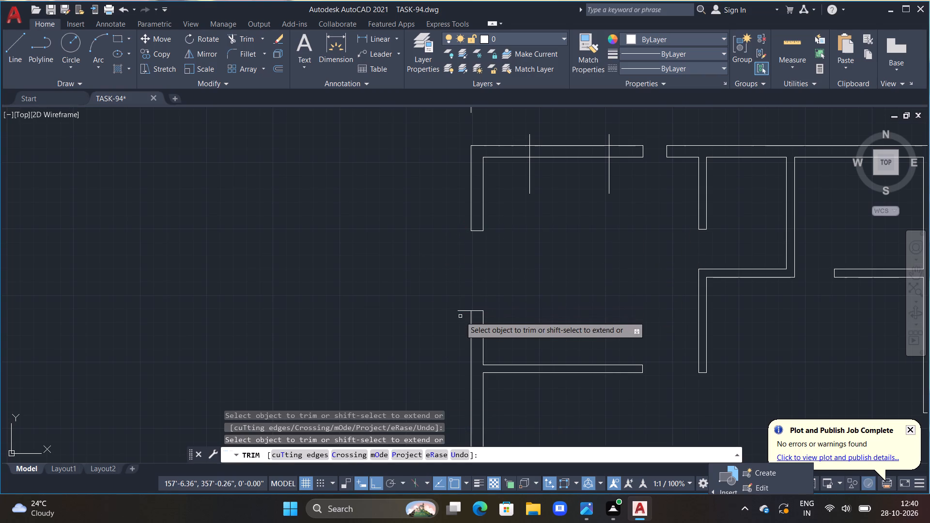
left_click(461, 311)
Trim the top wall lines between the two vertical marks and the marks' overhanging ends to form the upper-left room's 5' top opening.
middle_click_drag(567, 265, 569, 322)
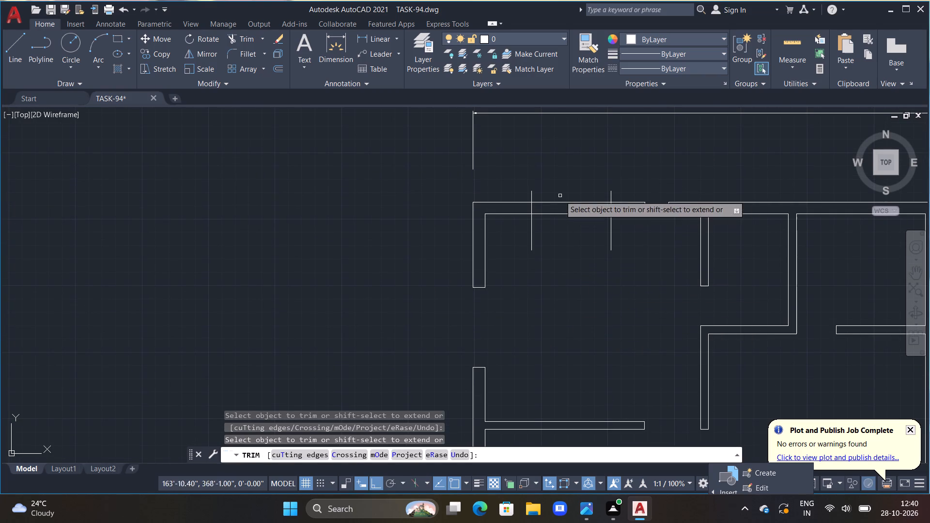
left_click_drag(531, 193, 547, 193)
left_click_drag(552, 192, 555, 254)
left_click_drag(529, 233, 634, 245)
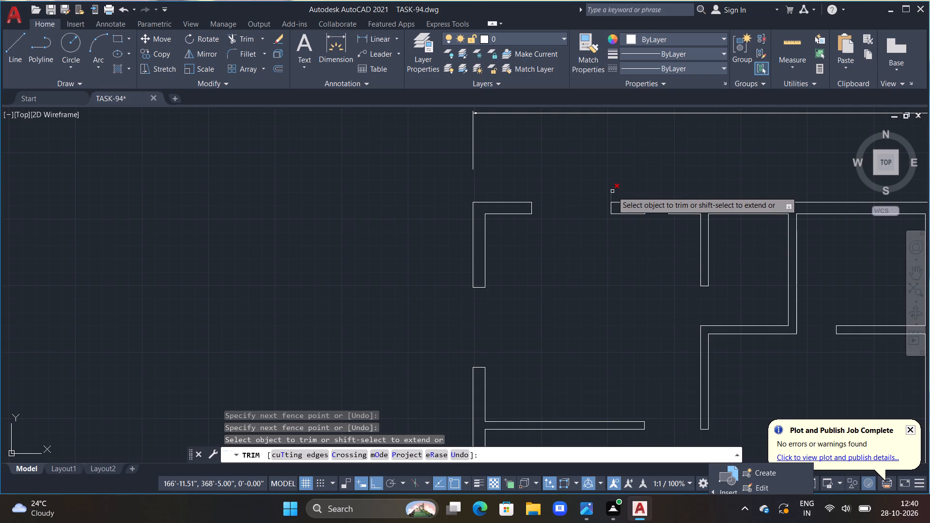
left_click(612, 191)
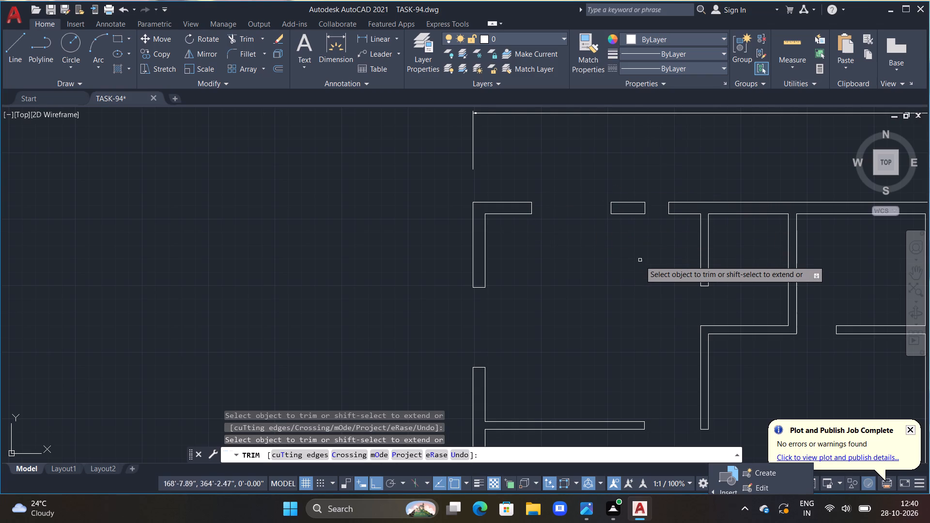
middle_click_drag(642, 282, 566, 245)
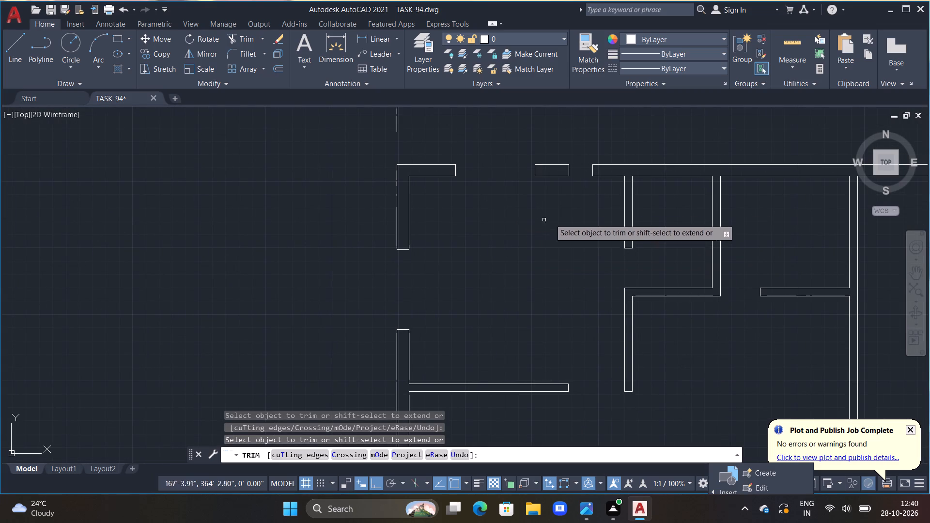
middle_click_drag(678, 204, 589, 221)
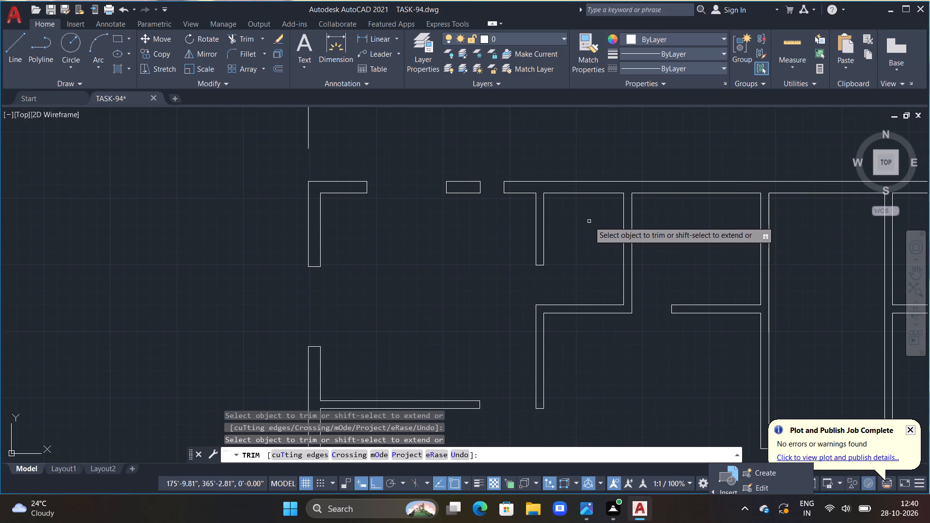
key("Escape")
key("Escape")
Draw a short vertical line across the top outer wall of the small room just right of the upper-left room.
scroll(573, 210, "up", 1)
key("Escape")
scroll(573, 211, "up", 1)
middle_click_drag(571, 217, 556, 271)
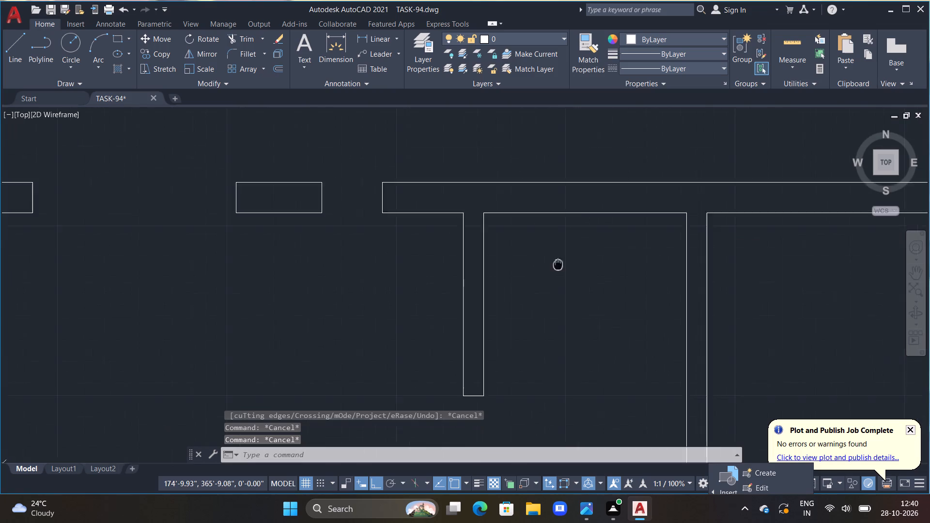
middle_click_drag(556, 271, 542, 312)
key("Escape")
scroll(542, 312, "up", 1)
type("L")
key("space")
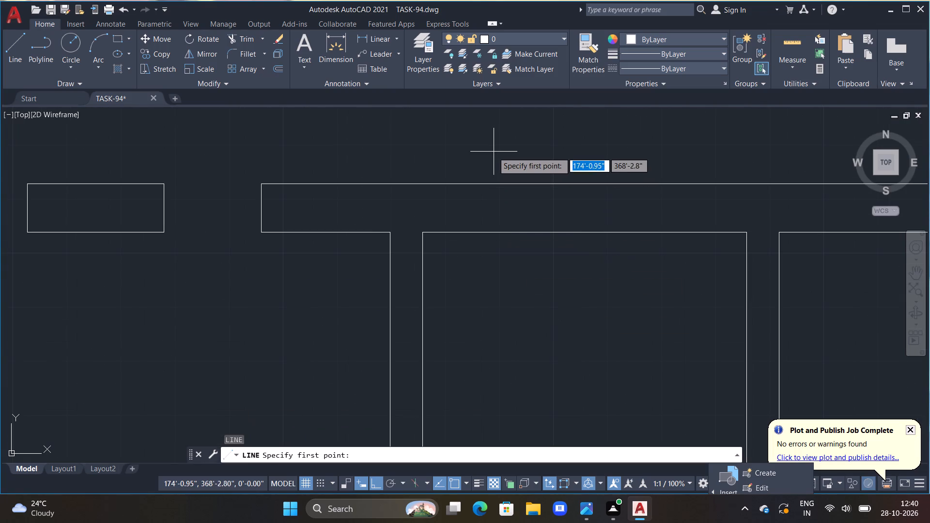
left_click_drag(492, 164, 492, 179)
left_click(496, 283)
key("Escape")
Offset the short vertical line on the small room's top outer wall 2' to the right.
type("OFF 2'")
key("Return")
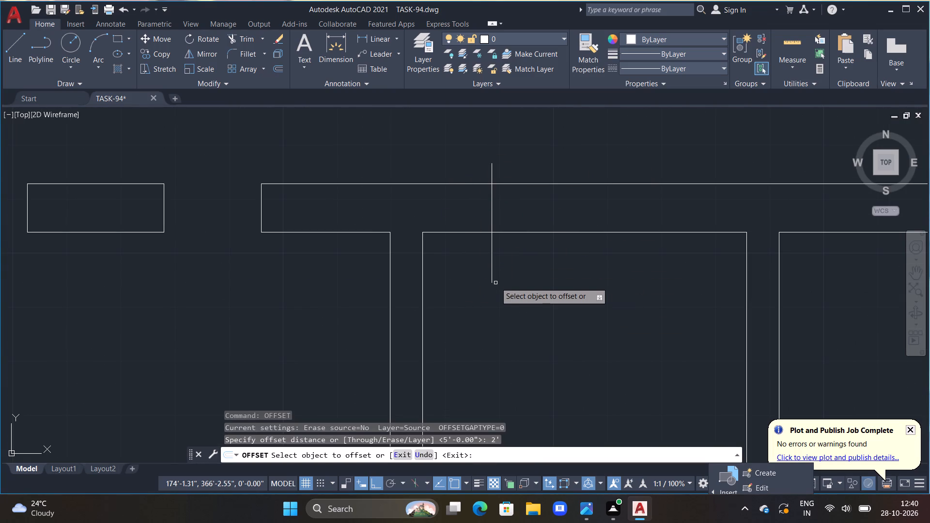
left_click(491, 277)
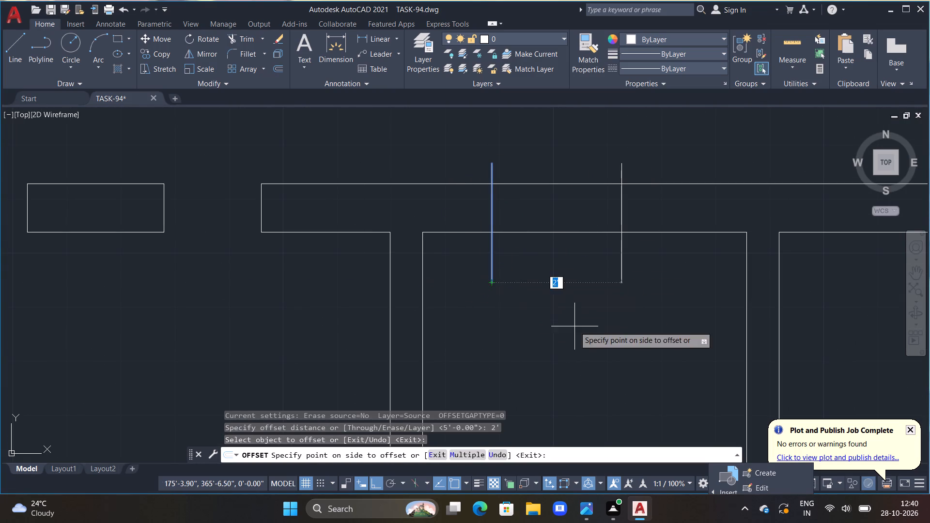
left_click(574, 326)
key("Escape")
Trim the top wall lines between the two vertical marks and the marks' overhanging ends to form the small room's 2' opening.
type("TR")
key("space")
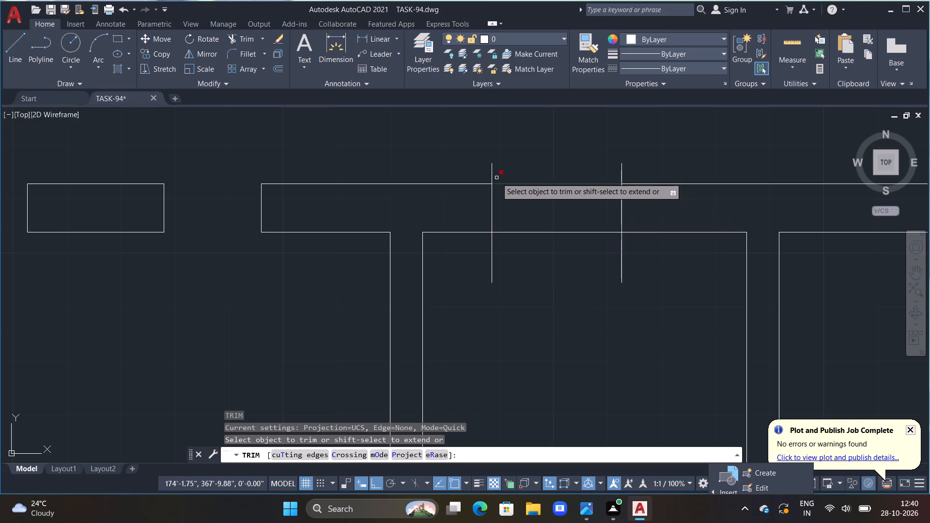
left_click_drag(467, 170, 635, 261)
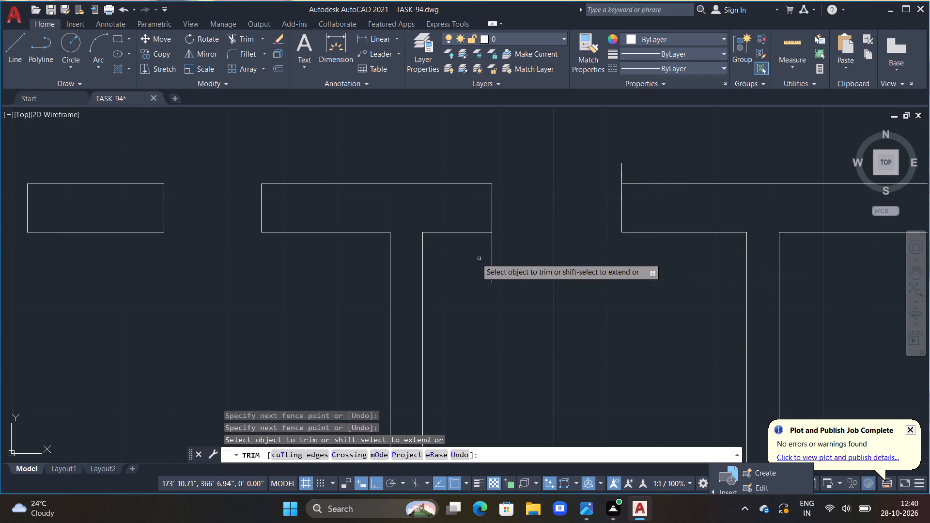
left_click_drag(454, 249, 634, 173)
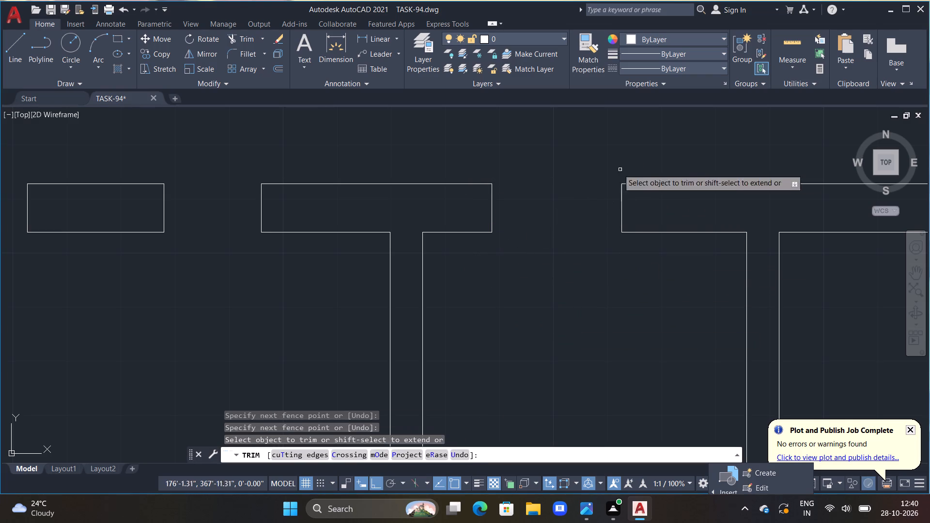
key("Escape")
key("Escape")
key("Escape")
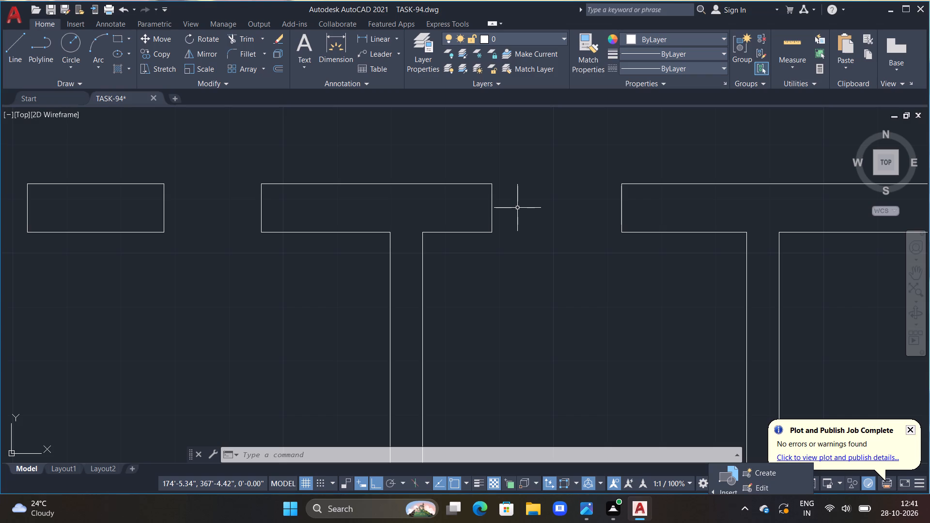
Draw a vertical line about 3'-7" long across the top outer wall of the third room from the left.
scroll(549, 308, "down", 3)
middle_click_drag(560, 316, 402, 309)
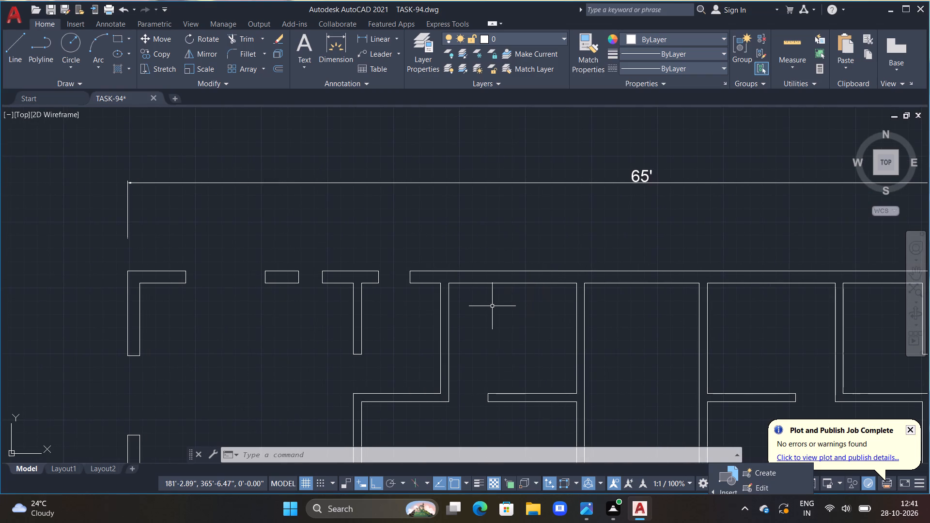
middle_click_drag(451, 297, 366, 289)
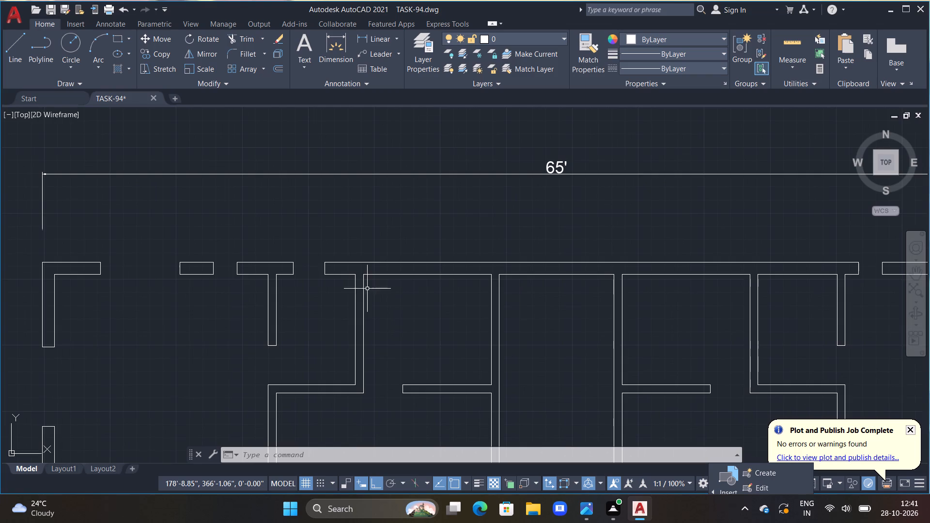
scroll(373, 289, "up", 1)
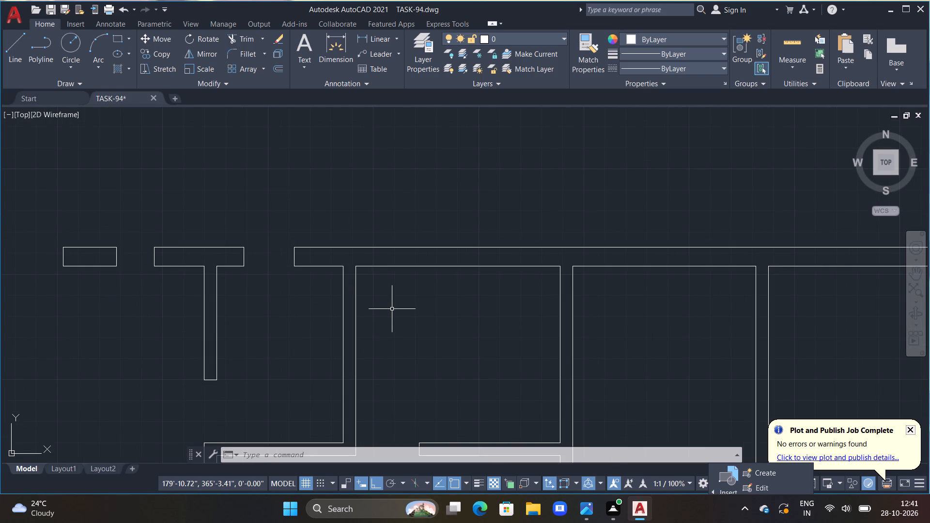
type("L")
key("space")
left_click(391, 225)
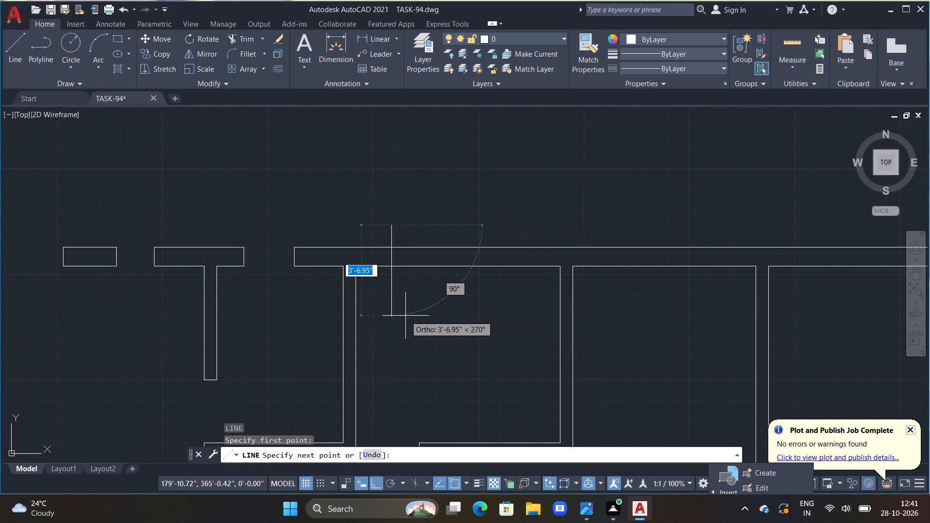
left_click(405, 316)
key("Escape")
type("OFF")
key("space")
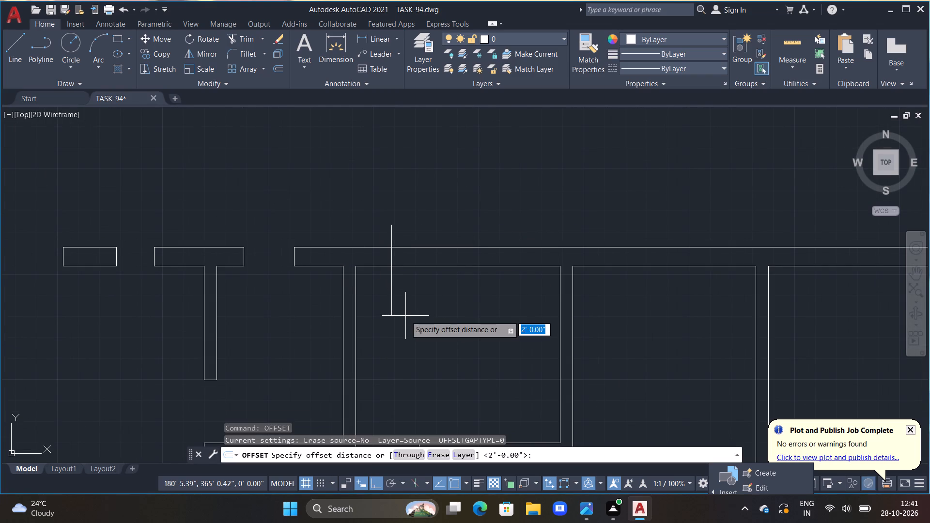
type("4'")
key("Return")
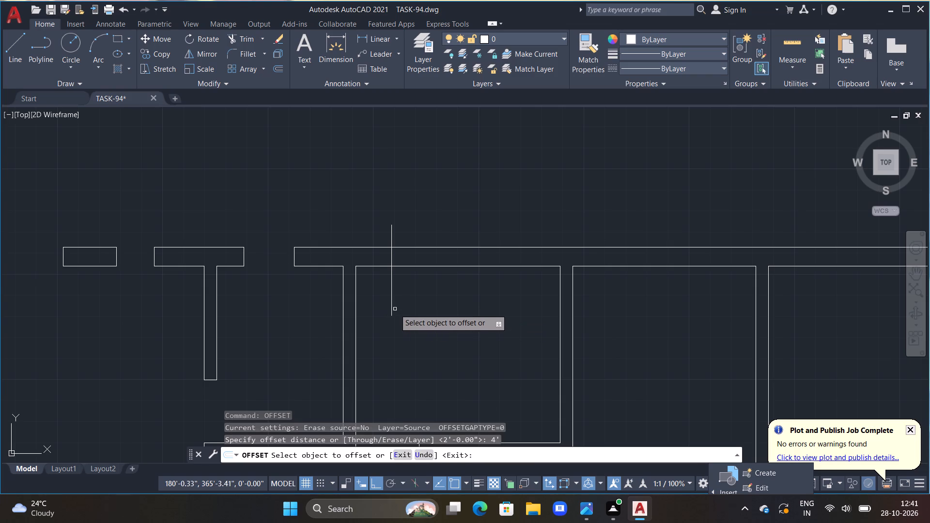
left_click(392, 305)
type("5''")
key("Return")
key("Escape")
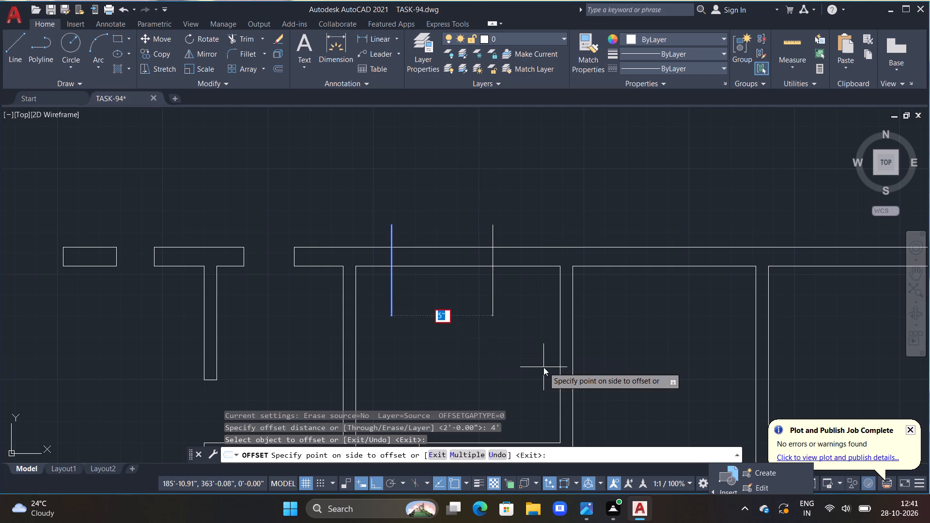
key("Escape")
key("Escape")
Offset the vertical line on the third room's top outer wall 5' to the right.
type("OFF 5'")
key("Return")
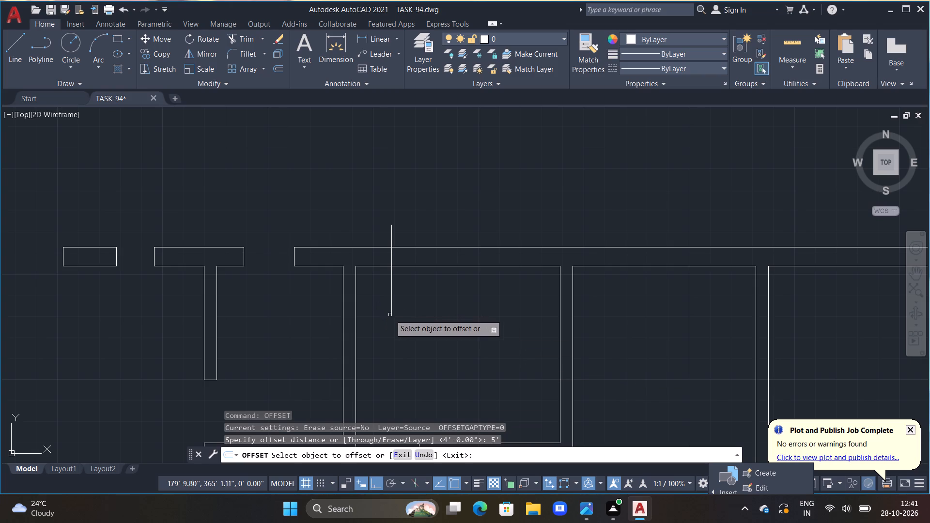
left_click(391, 315)
left_click(494, 347)
key("Escape")
Trim the top wall lines between the two vertical marks and the marks' overhanging ends to form the third room's 5' opening.
type("TR")
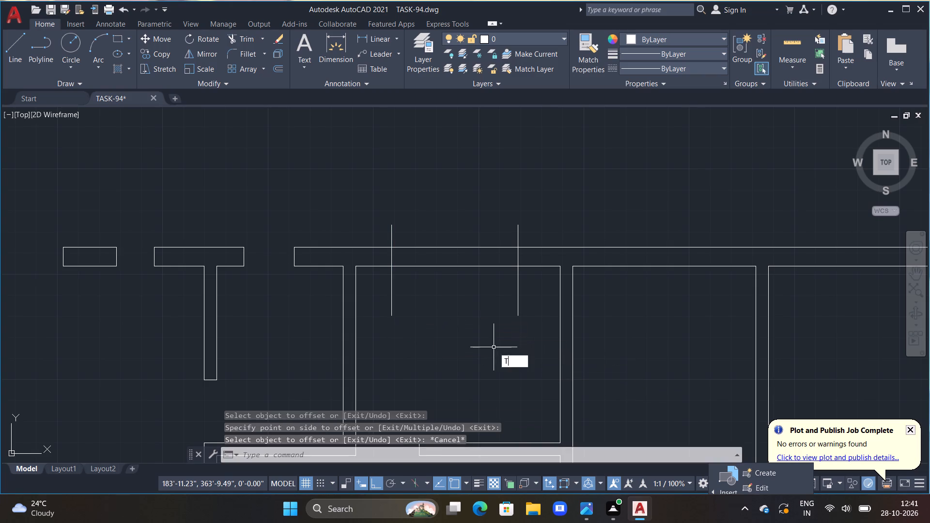
key("space")
left_click_drag(380, 232, 472, 289)
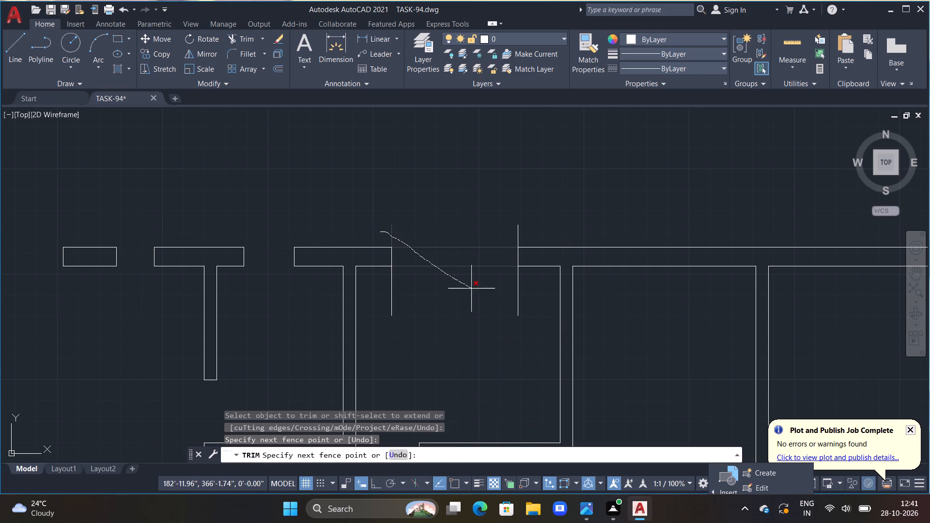
left_click_drag(472, 289, 480, 293)
left_click(483, 293)
left_click_drag(487, 294, 500, 294)
left_click_drag(522, 284, 444, 287)
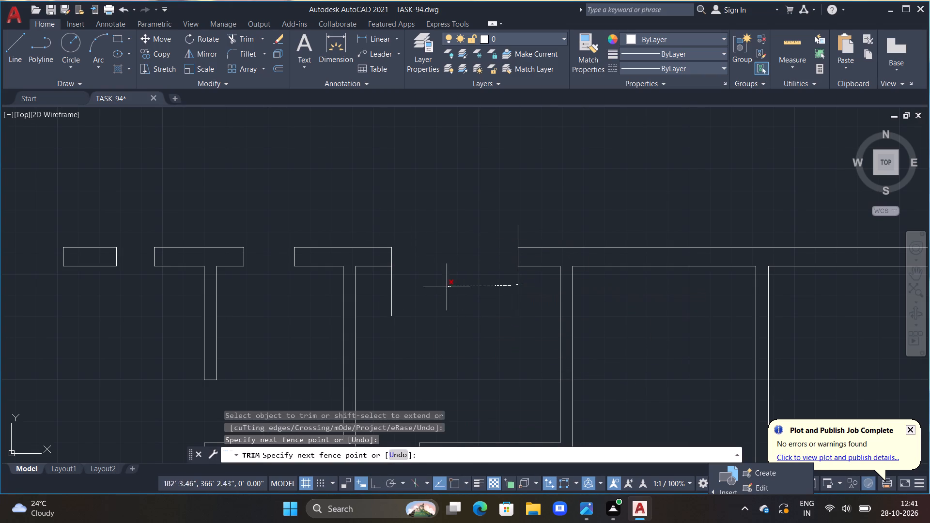
left_click_drag(444, 287, 392, 288)
left_click_drag(386, 288, 431, 264)
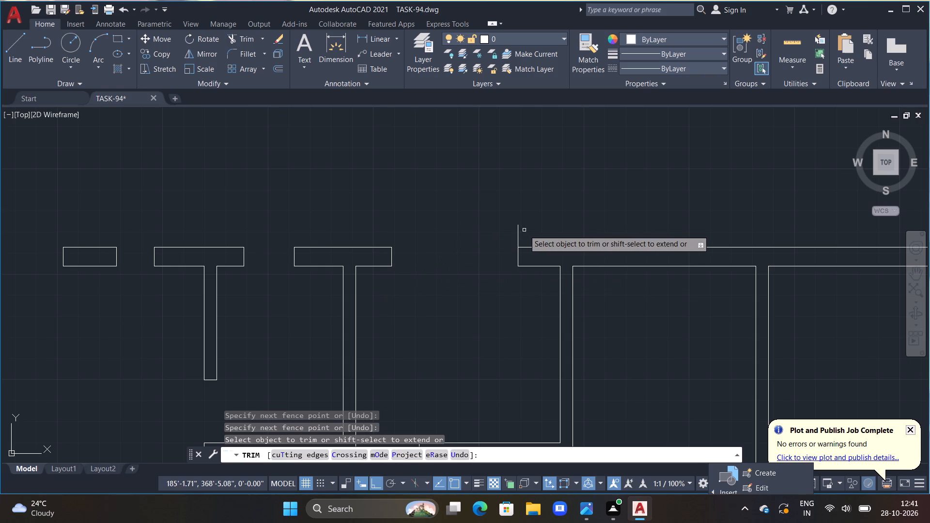
left_click_drag(524, 230, 498, 233)
key("Escape")
Draw a short vertical line across the top outer wall of the central room between the two long vertical partitions.
scroll(467, 292, "down", 3)
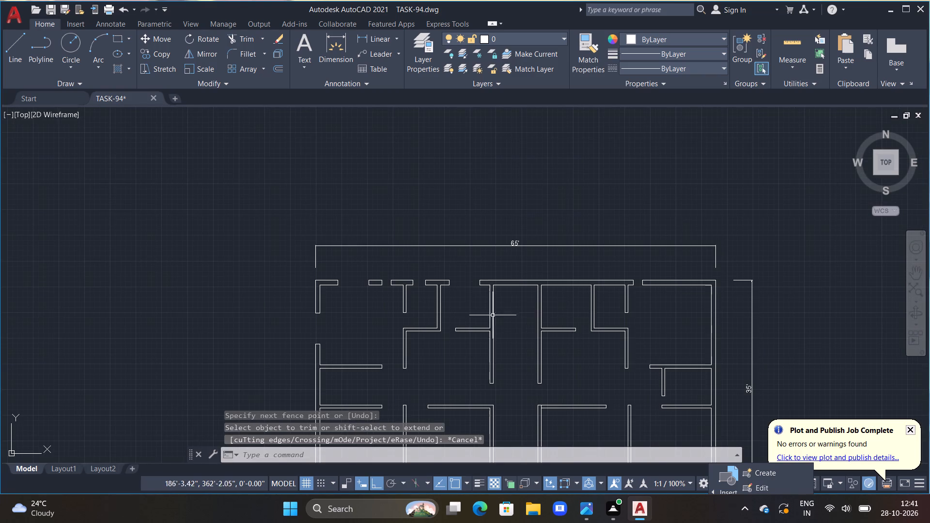
scroll(523, 308, "up", 2)
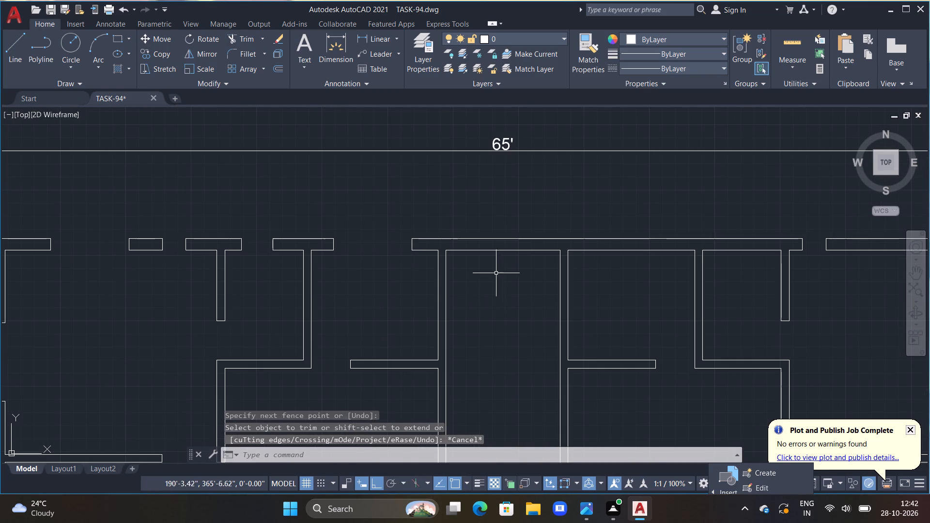
scroll(514, 296, "down", 4)
scroll(405, 326, "up", 2)
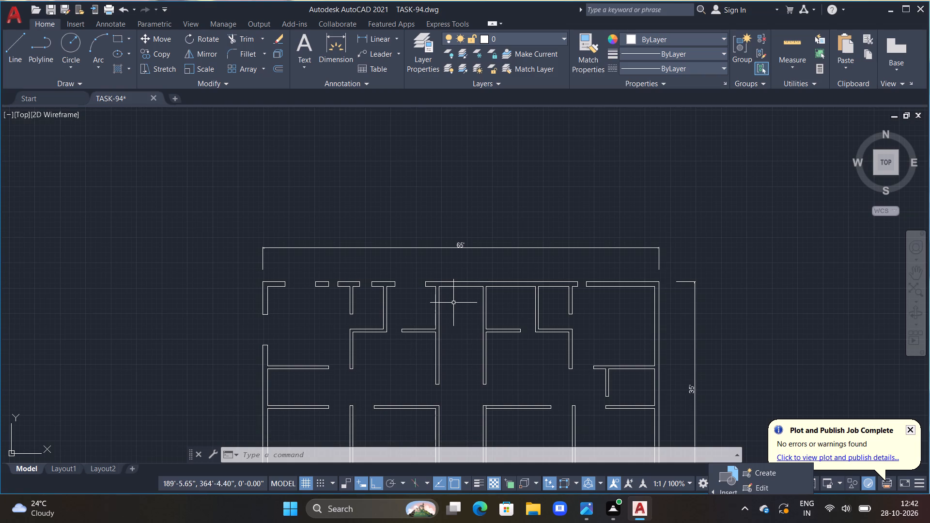
scroll(453, 302, "up", 1)
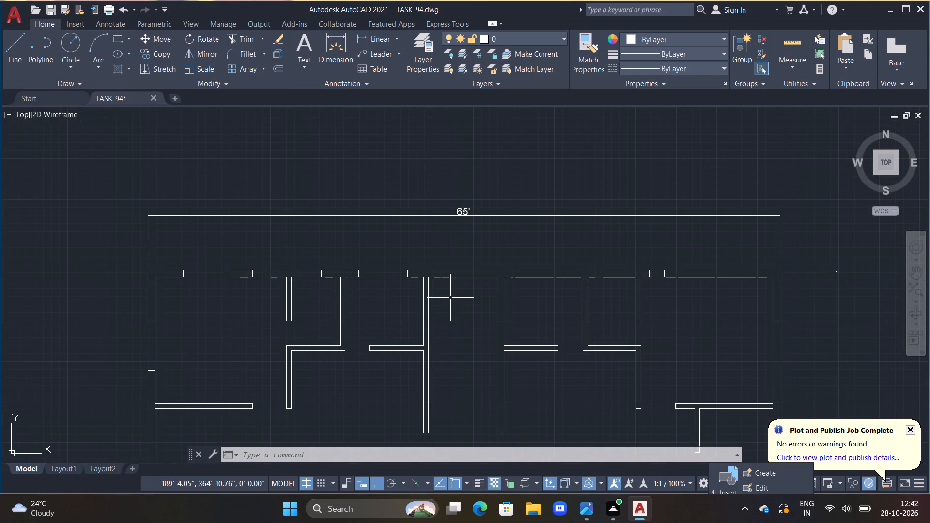
scroll(452, 308, "down", 1)
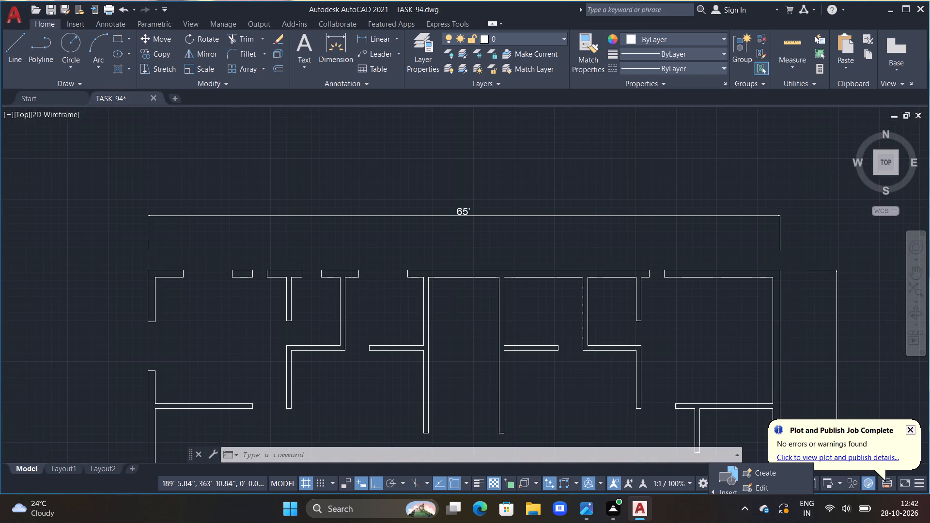
middle_click_drag(451, 321, 381, 334)
scroll(385, 325, "up", 2)
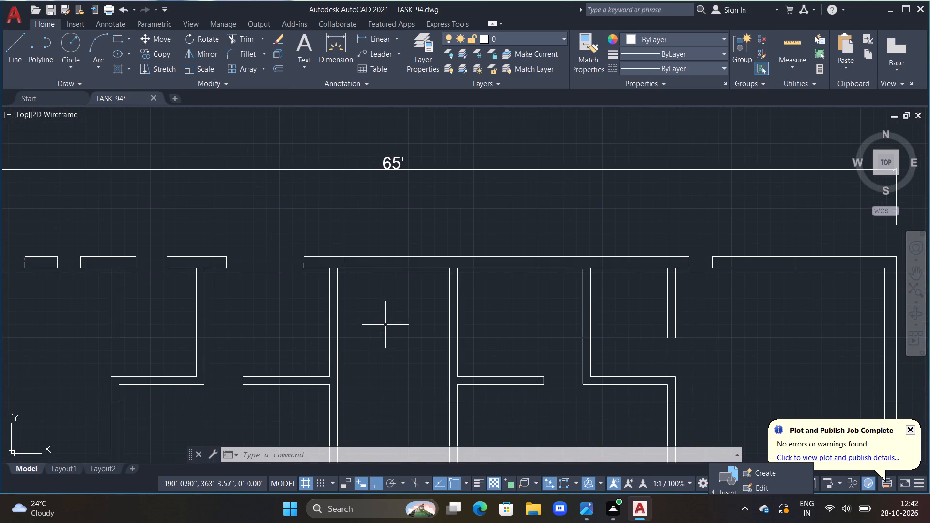
scroll(385, 325, "up", 1)
key("Escape")
key("Escape")
type("L")
key("space")
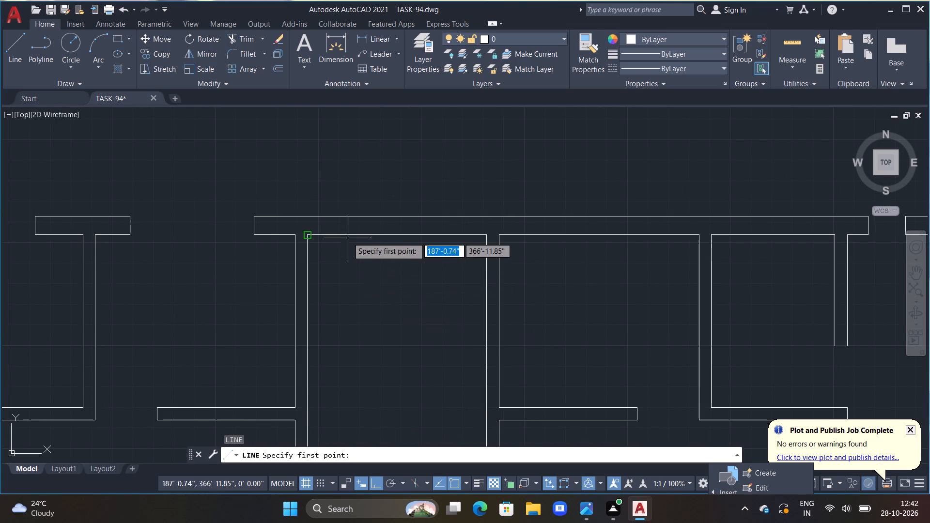
left_click(351, 209)
left_click(355, 267)
key("Escape")
Offset the short vertical line on the central room's top outer wall 3' to the right.
type("OFF")
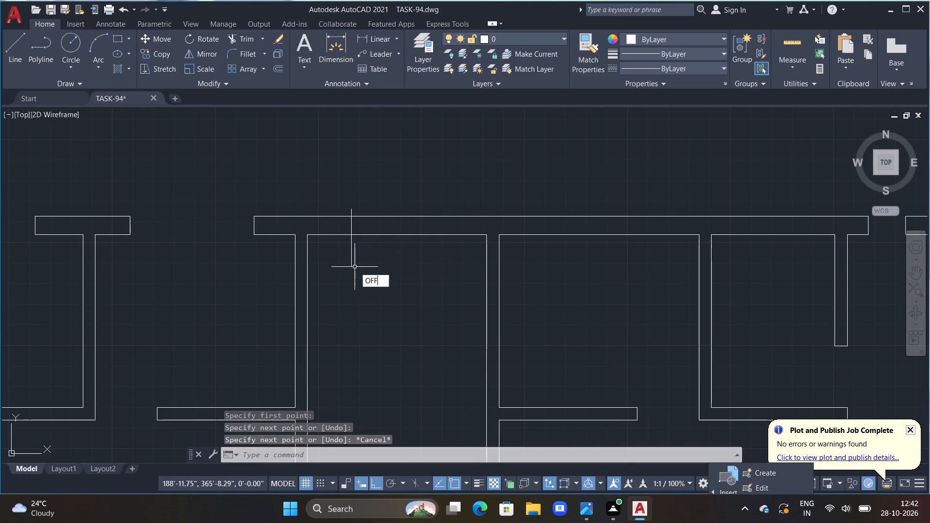
key("space")
type("3'")
key("Return")
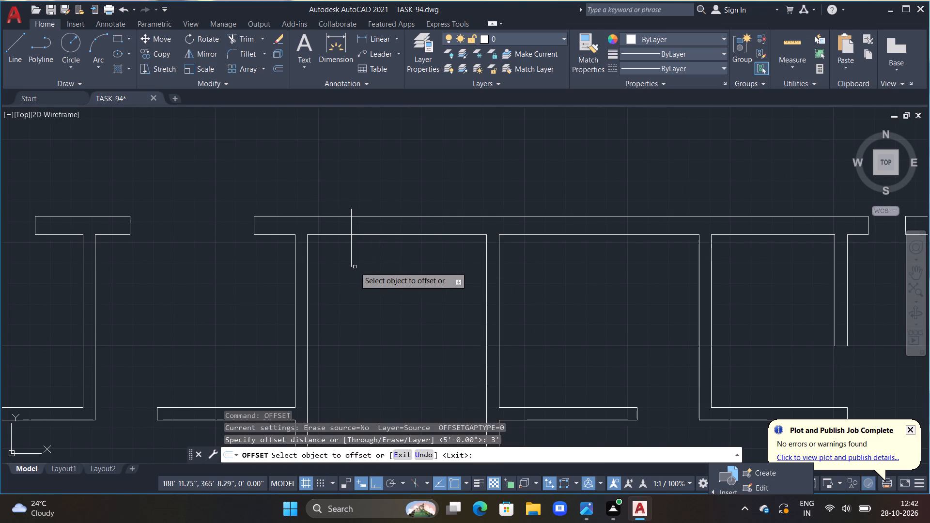
left_click(350, 264)
left_click(402, 296)
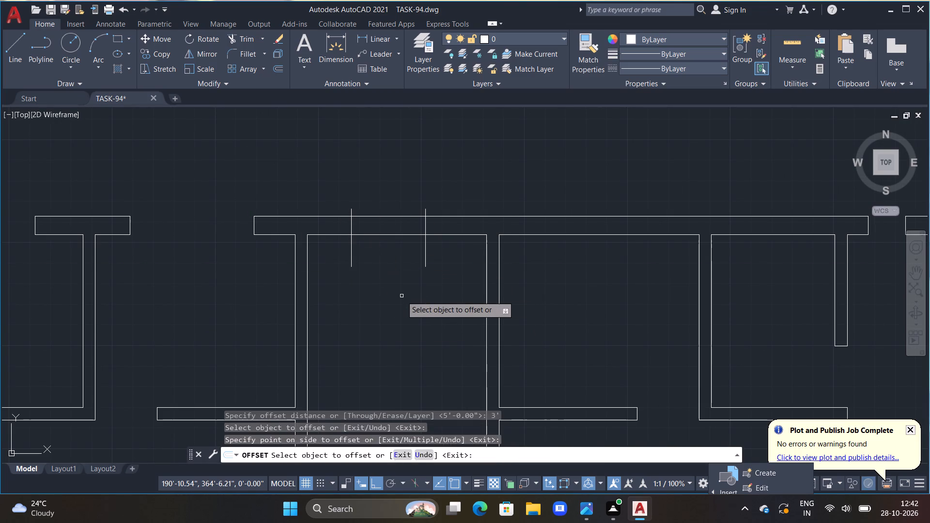
key("Escape")
Trim the top wall lines between the two vertical marks and the marks' overhanging ends to form the central room's 3' opening.
type("TR")
key("space")
left_click_drag(367, 208, 375, 271)
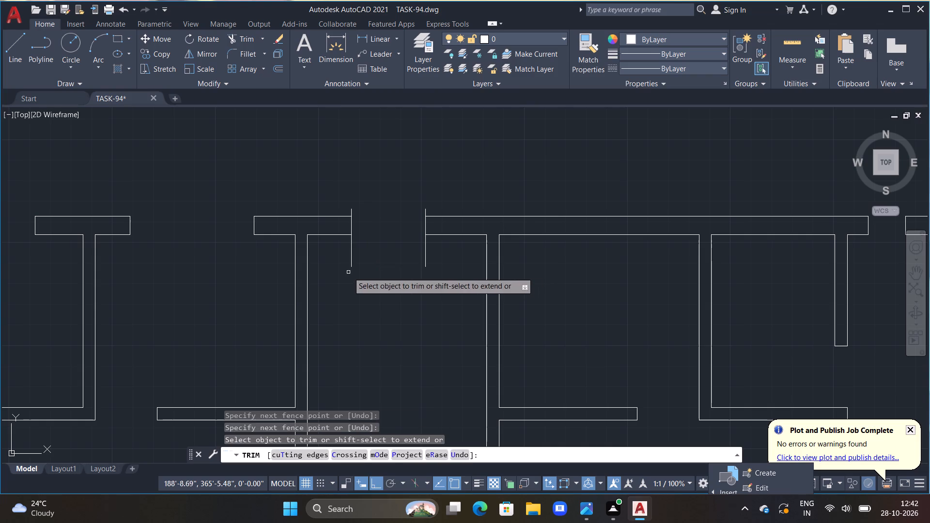
left_click_drag(349, 258, 355, 244)
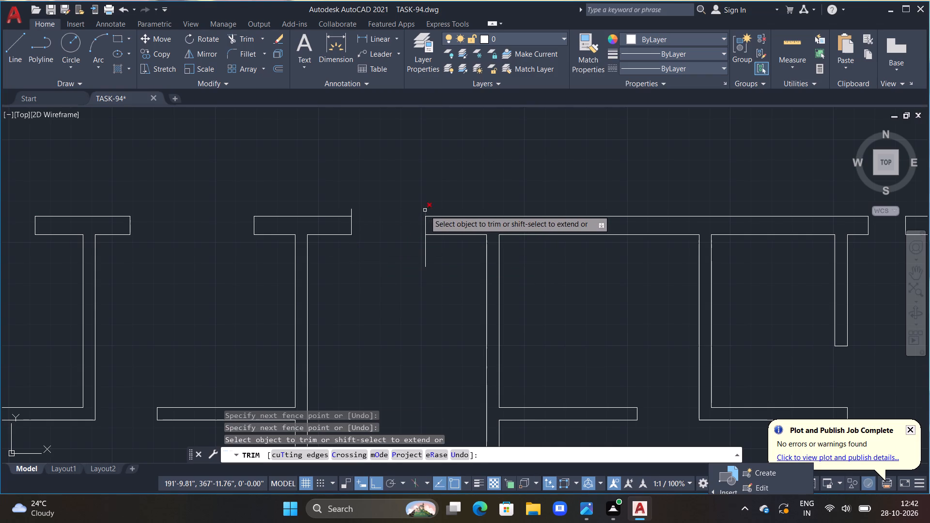
left_click(425, 210)
double_click(351, 212)
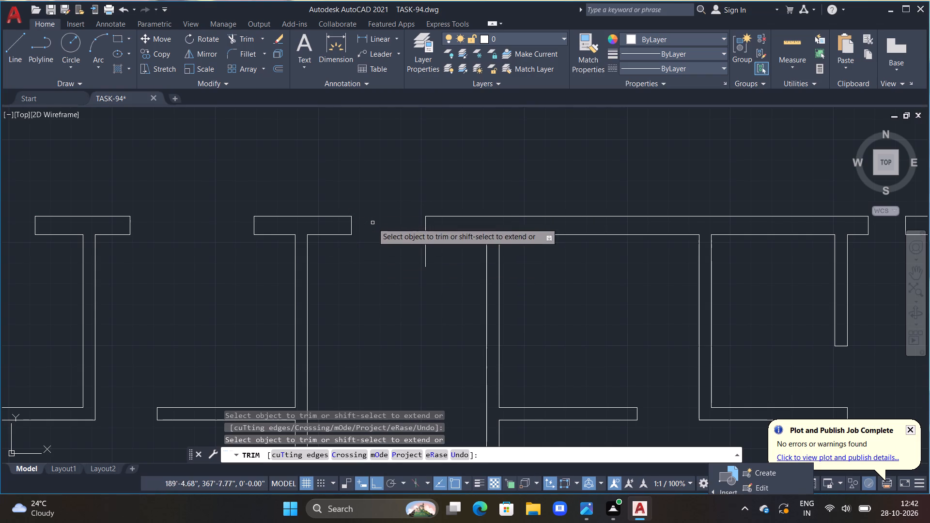
double_click(426, 245)
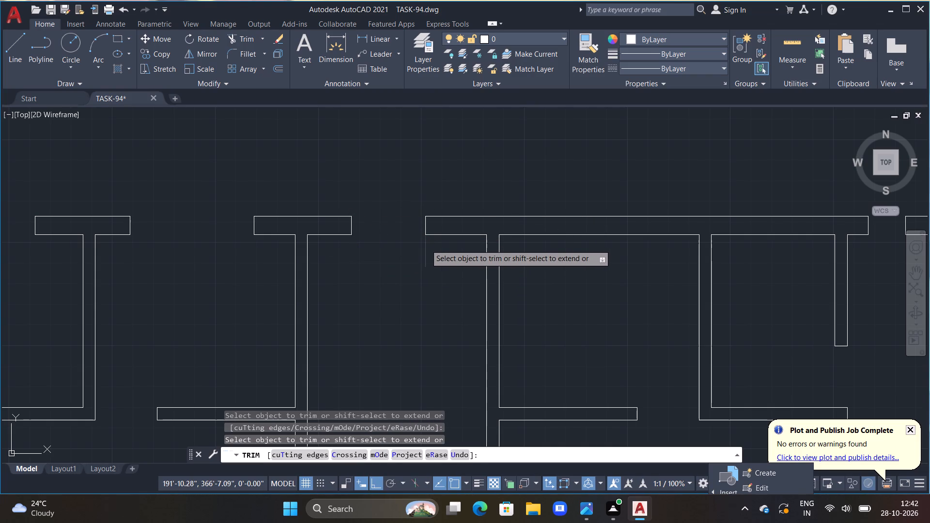
scroll(404, 260, "down", 1)
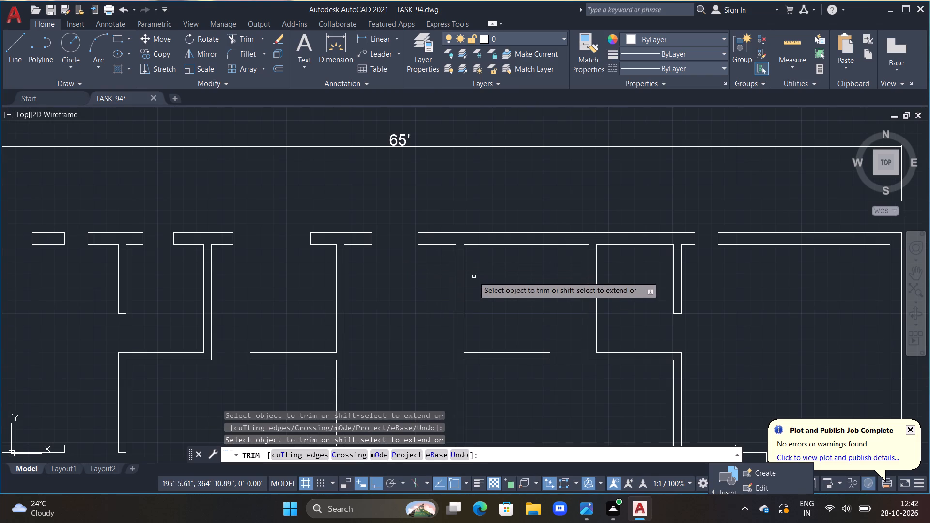
key("Escape")
key("Escape")
key("Escape")
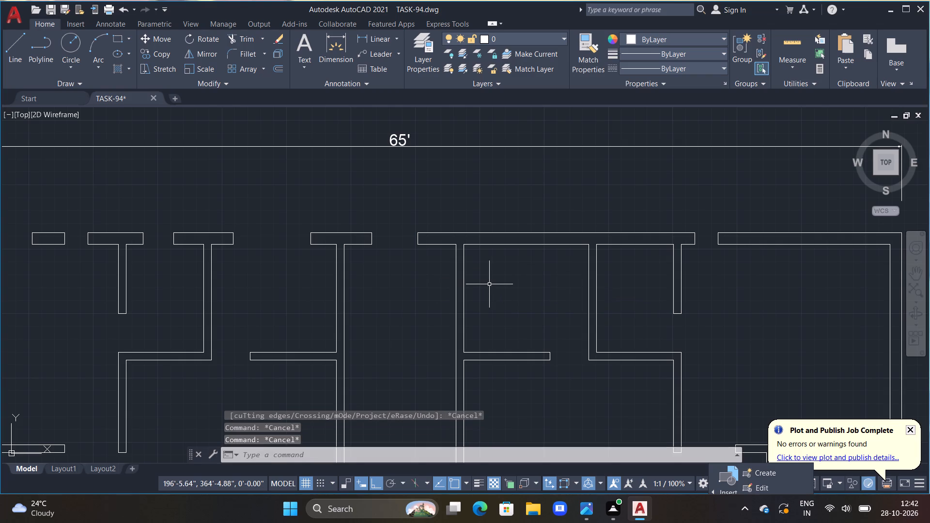
Draw a vertical line about 2'8" long across the top outer wall of the room just right of the central room.
key("l")
key("space")
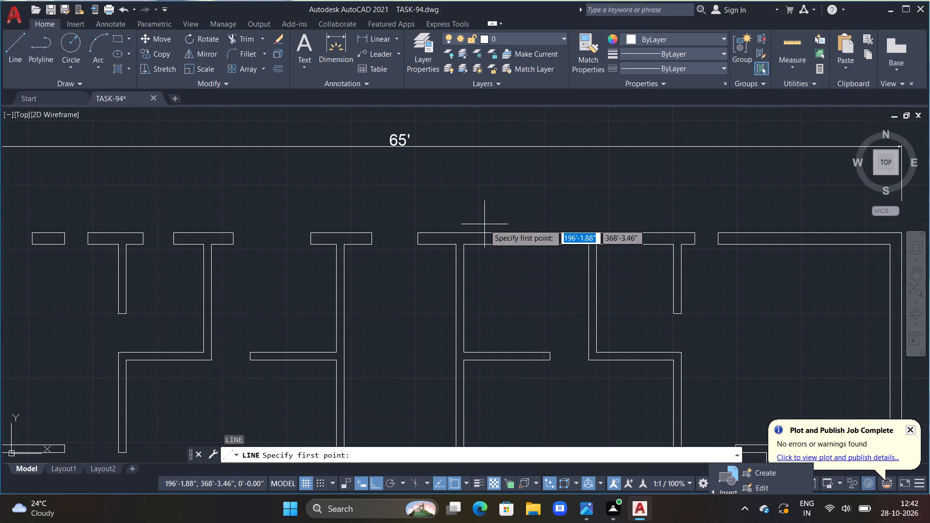
left_click(484, 224)
left_click(486, 265)
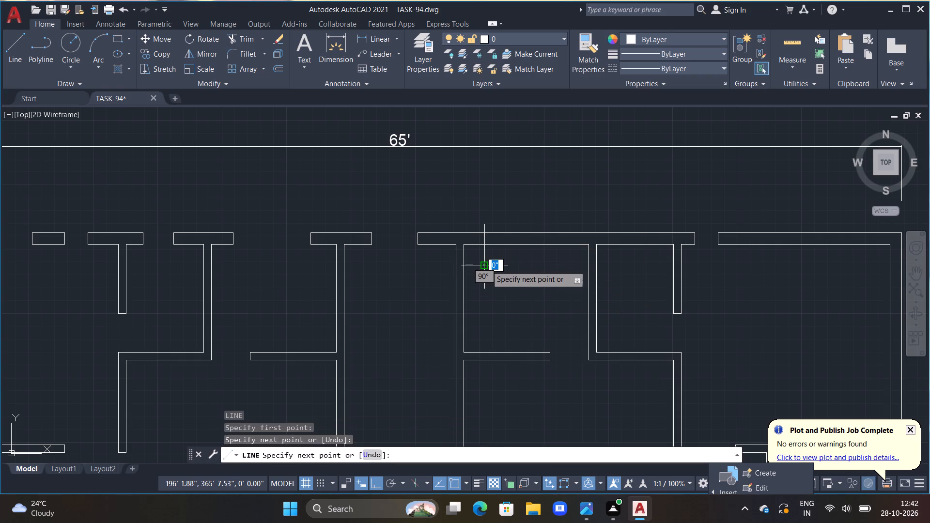
key("Escape")
Offset the short vertical line on that room's top outer wall 4' to the right.
type("OFO")
key("BackSpace")
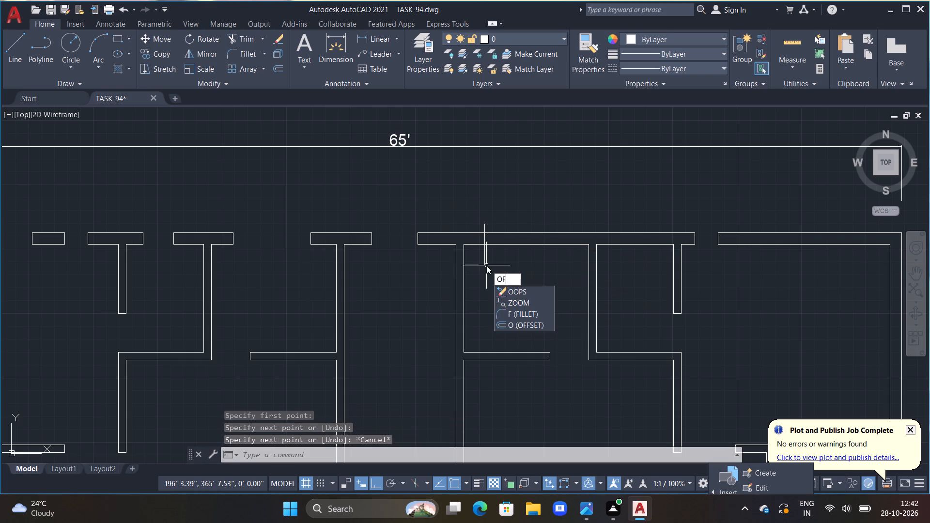
type("F")
key("space")
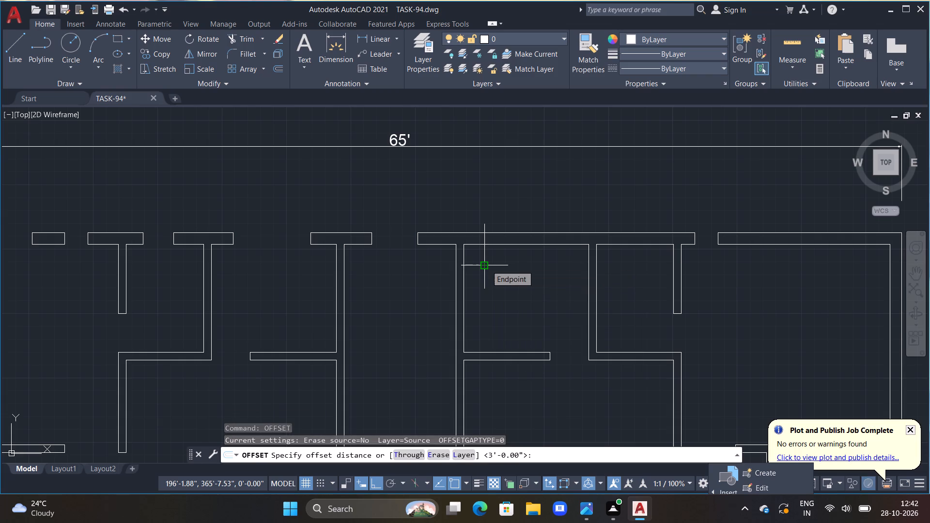
type("4'")
key("Return")
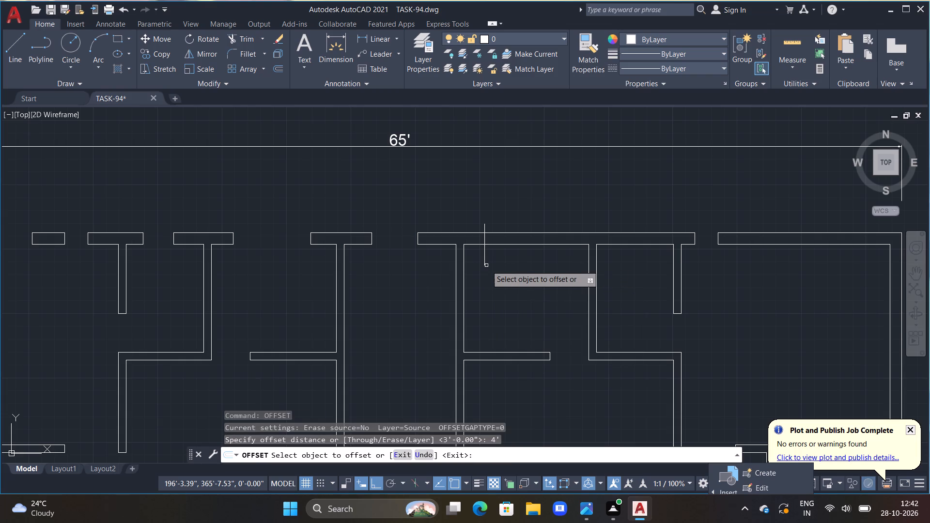
left_click(484, 262)
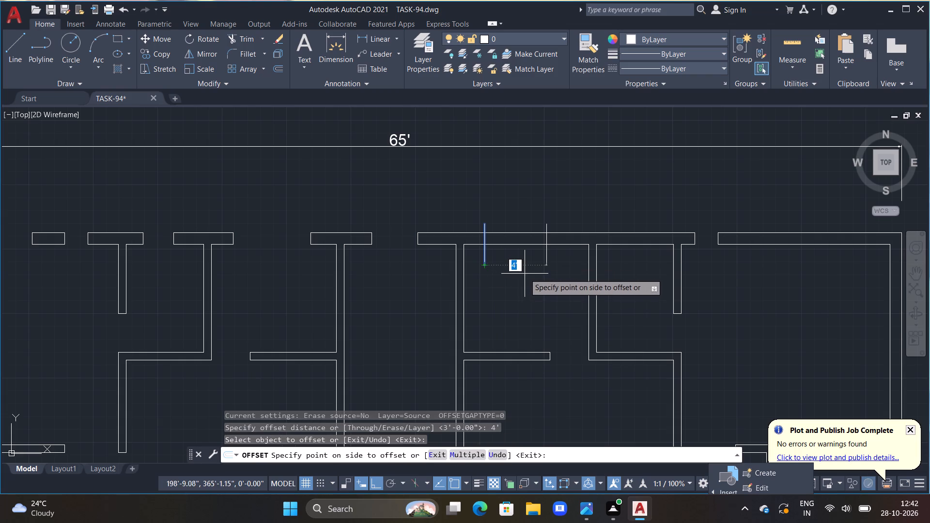
left_click(529, 277)
key("Escape")
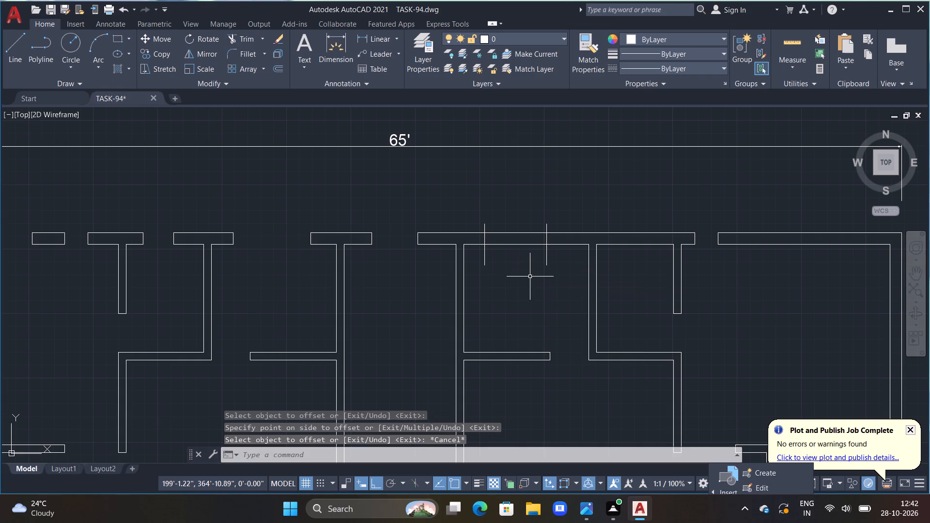
Trim the top wall lines between the two vertical marks and the marks' overhanging ends to form the 4' opening.
type("TR")
key("space")
left_click_drag(498, 224, 509, 258)
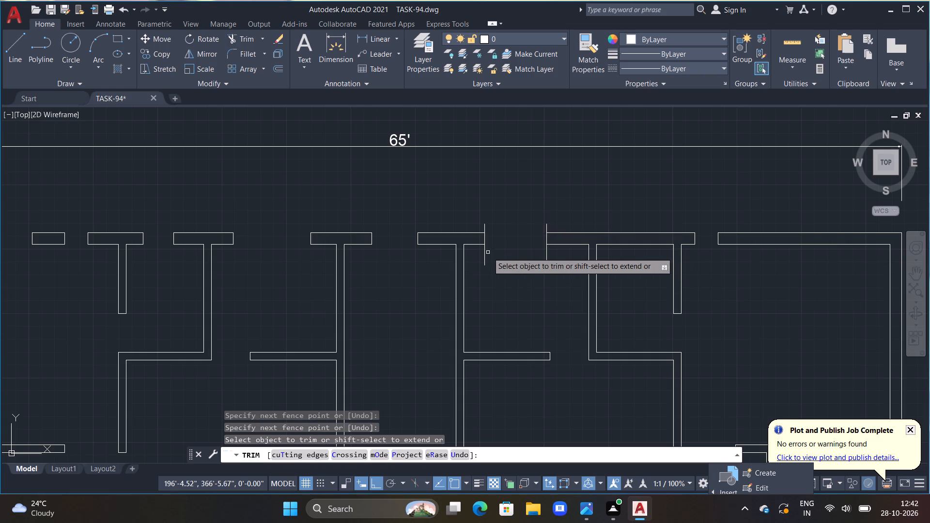
left_click_drag(484, 251, 492, 252)
left_click(545, 256)
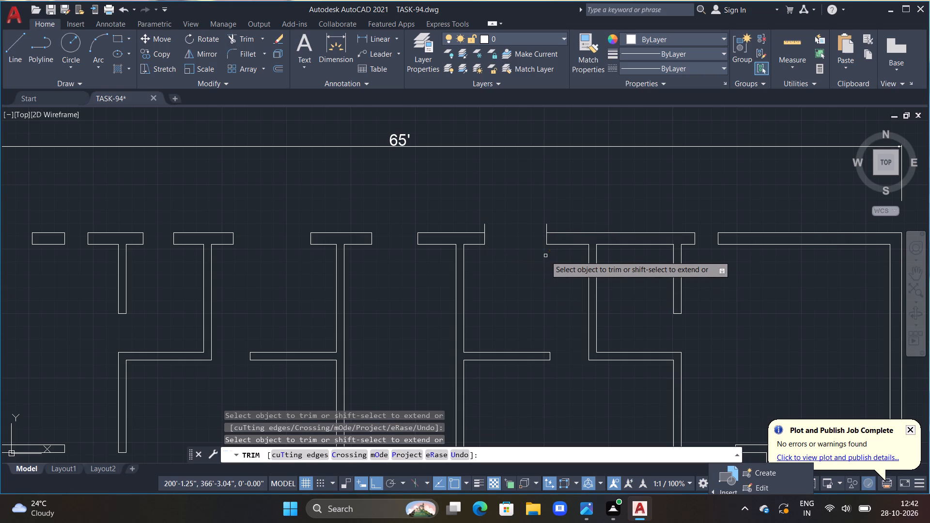
double_click(487, 225)
left_click(480, 227)
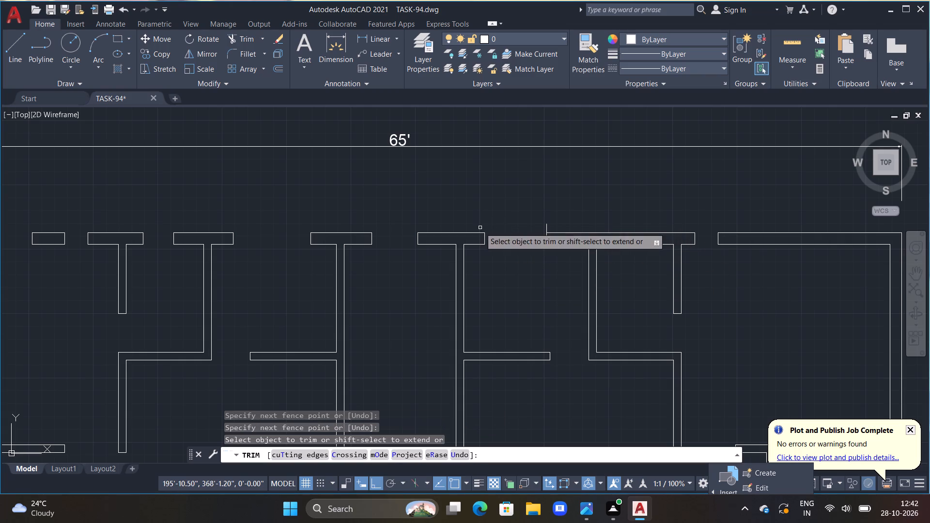
left_click(544, 227)
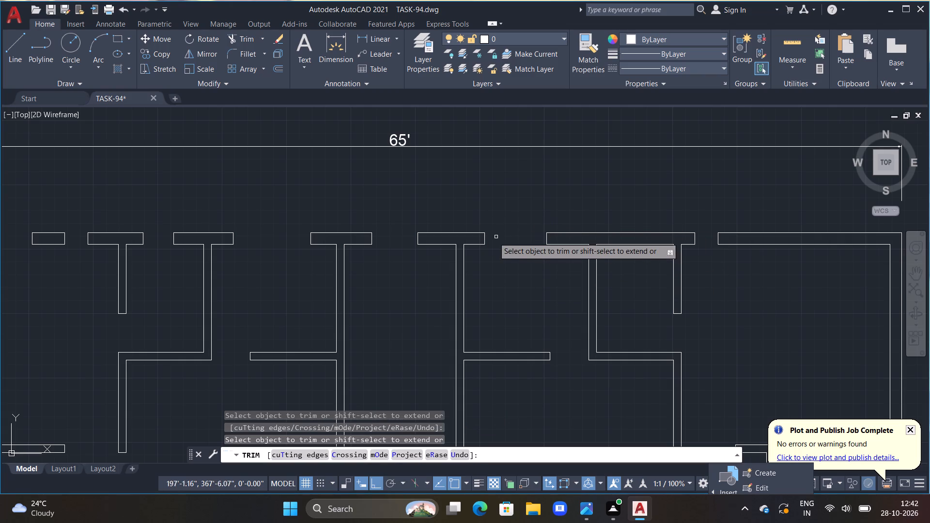
Remove the end line on the opening's left side and redraw that wall end about 3" further right, closed with a 9" vertical line.
left_click(486, 240)
key("Escape")
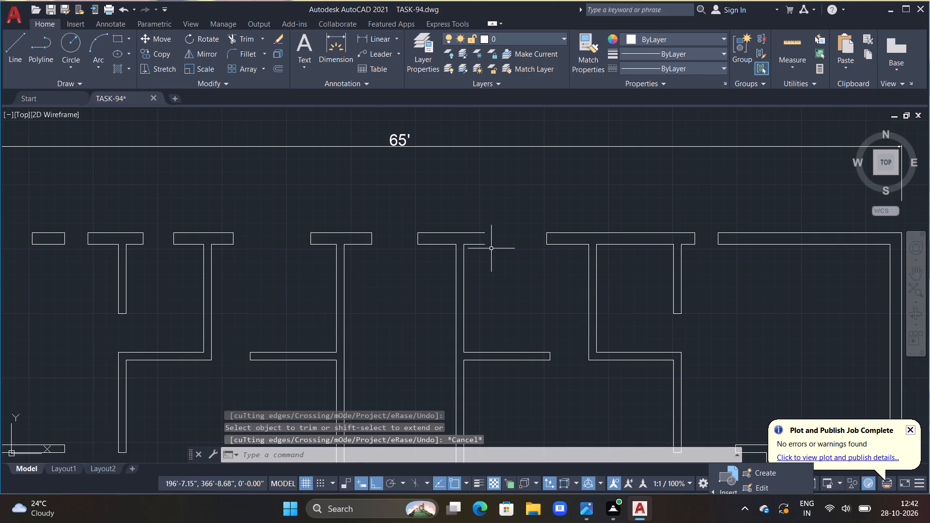
type("L")
key("space")
scroll(490, 252, "up", 3)
left_click(464, 174)
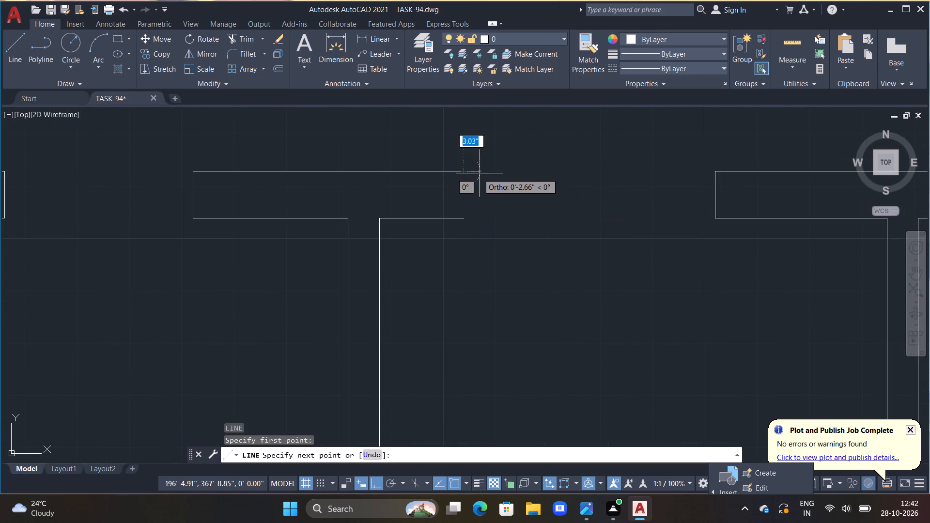
left_click(480, 173)
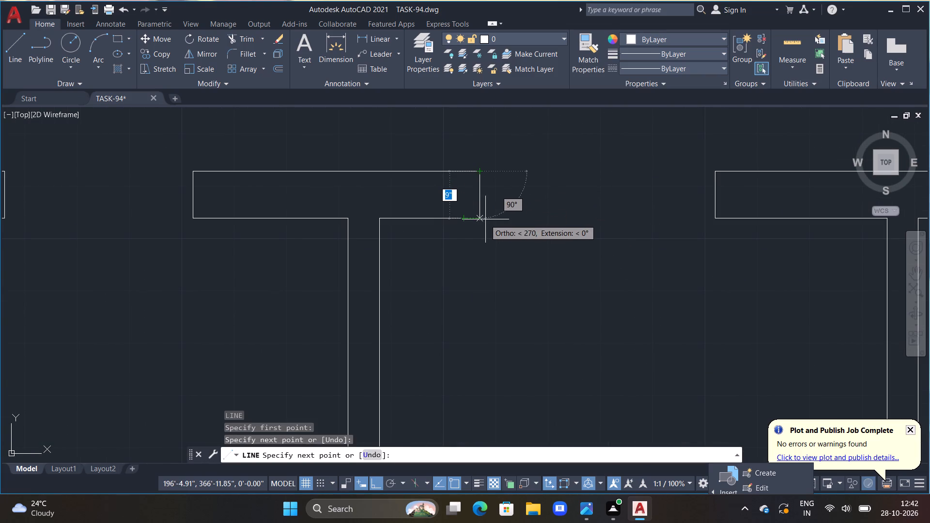
left_click(480, 219)
left_click(465, 219)
key("Escape")
scroll(471, 221, "down", 3)
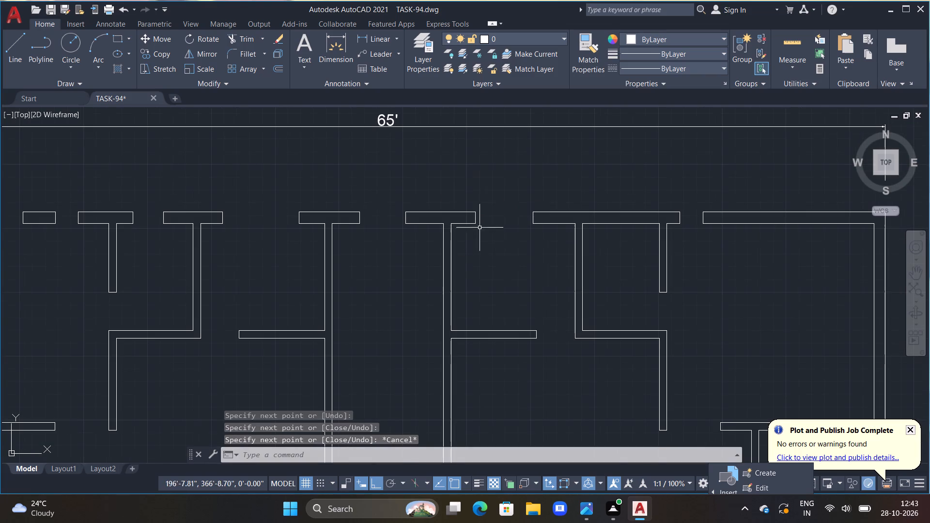
Draw a vertical line about 2'4" long across the top outer wall of the small room between the new opening and the far-right room.
middle_click_drag(594, 247, 512, 255)
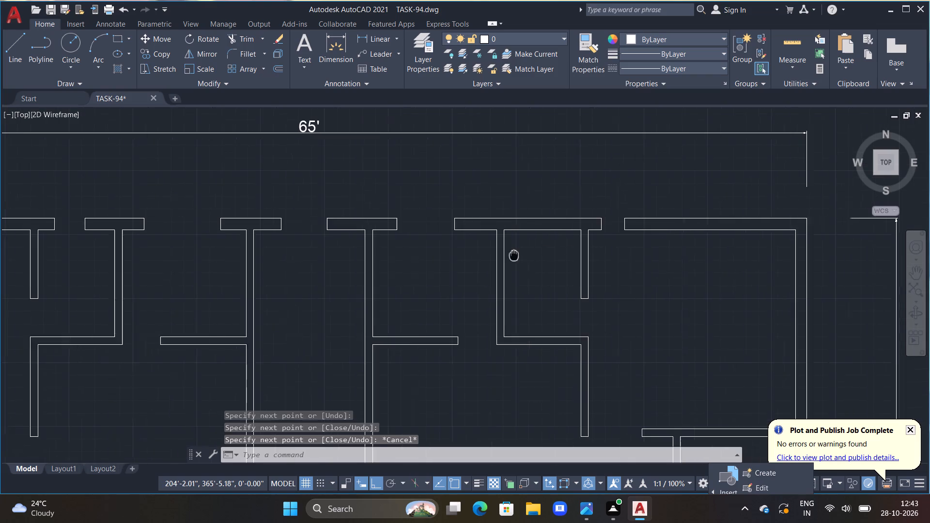
middle_click_drag(512, 255, 508, 255)
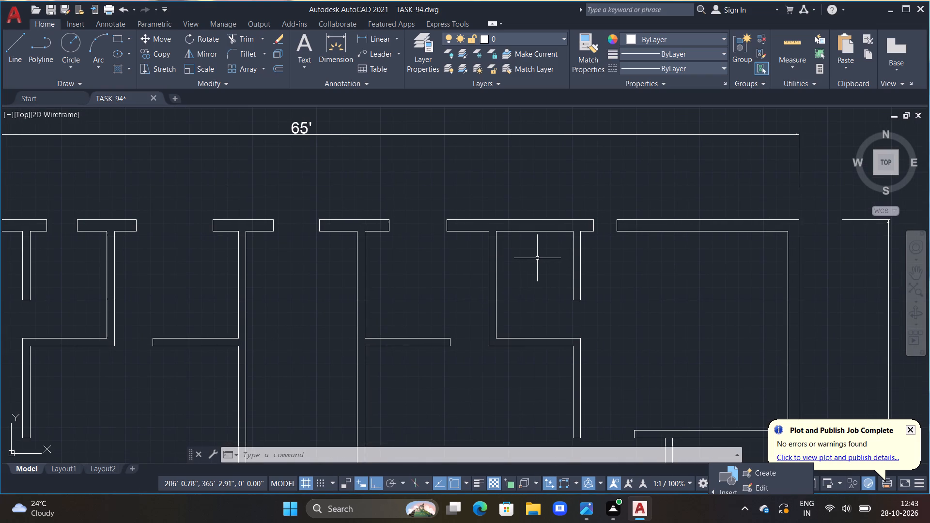
middle_click_drag(536, 258, 498, 258)
scroll(505, 279, "down", 2)
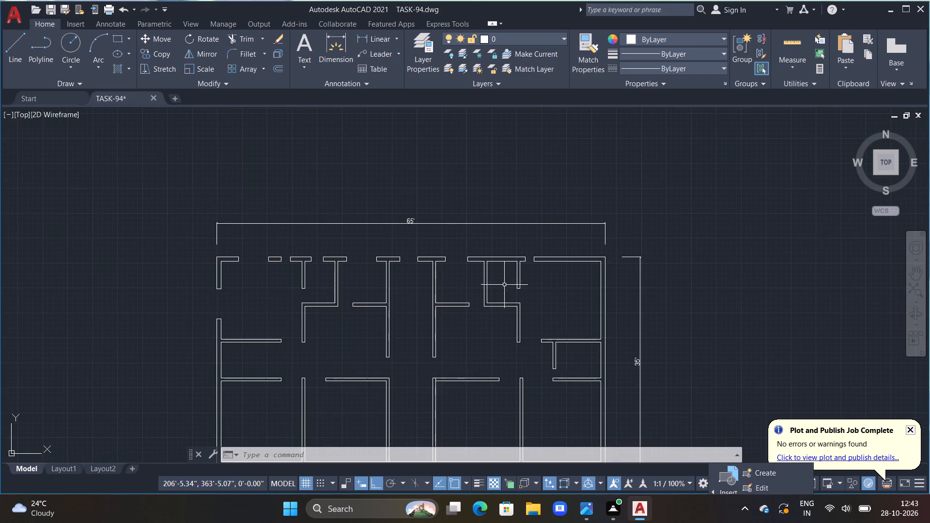
scroll(422, 312, "down", 1)
scroll(440, 296, "up", 1)
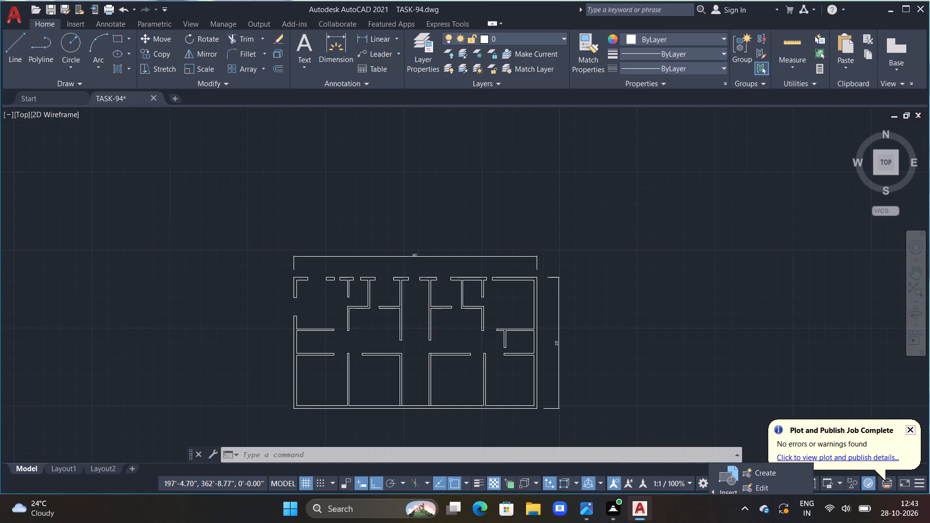
scroll(440, 296, "up", 1)
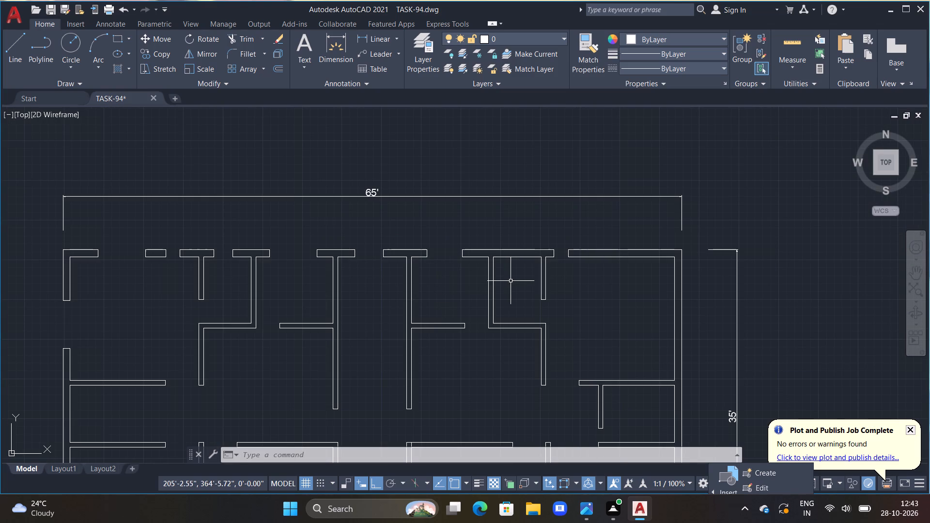
scroll(511, 281, "up", 2)
middle_click_drag(511, 281, 523, 354)
scroll(523, 354, "up", 1)
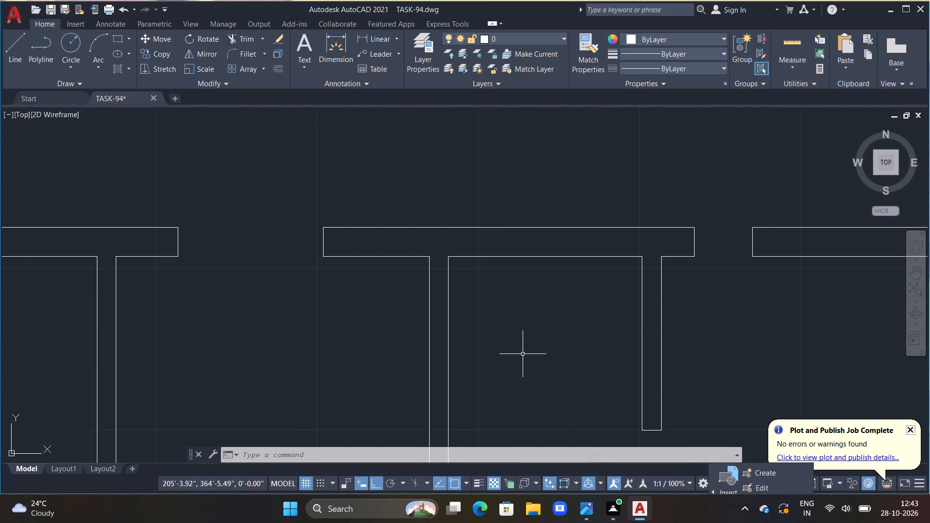
type("L")
key("space")
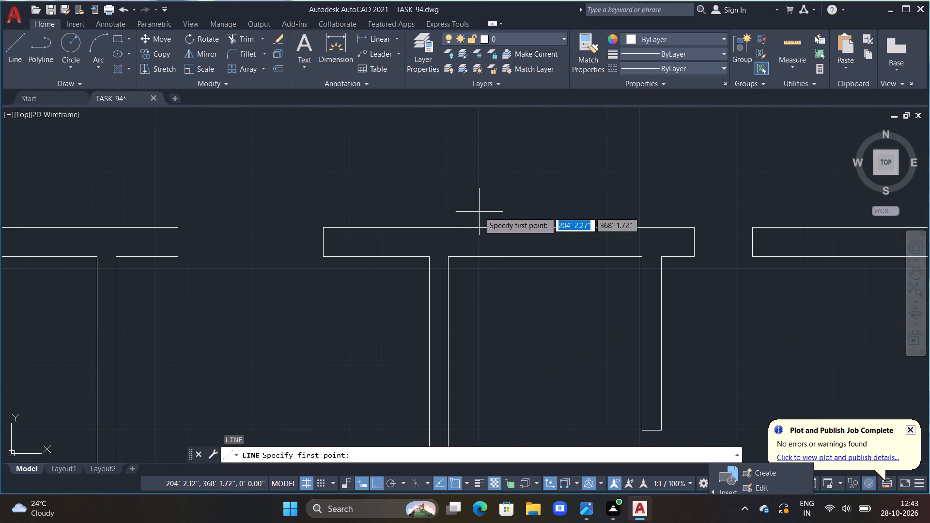
left_click_drag(482, 213, 482, 217)
left_click(491, 304)
key("Escape")
Offset the vertical line on the small room's top outer wall 2' to the right.
type("OFF")
key("space")
type("2'")
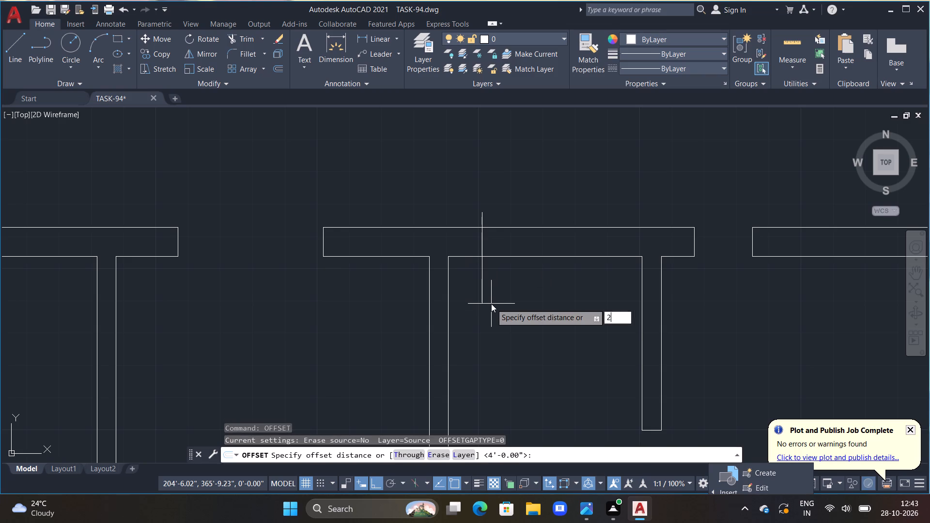
key("Return")
left_click(483, 297)
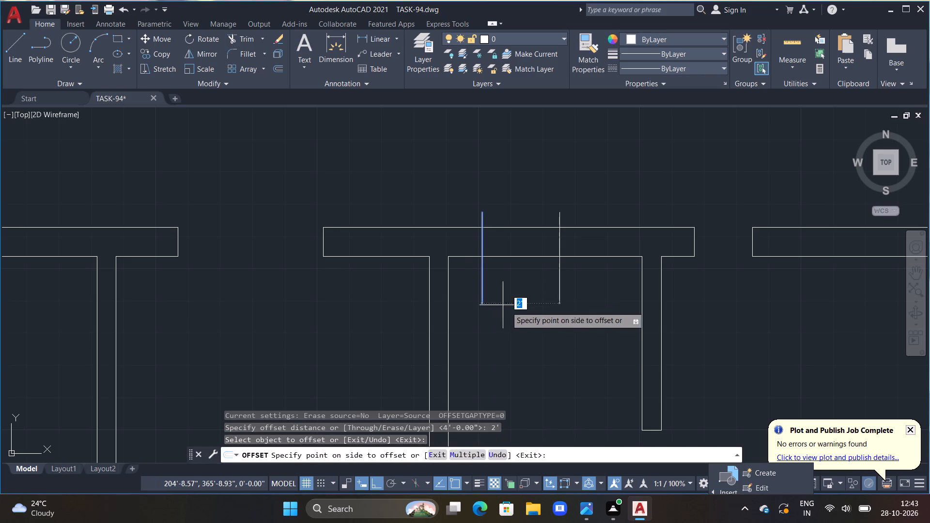
left_click(560, 330)
key("Escape")
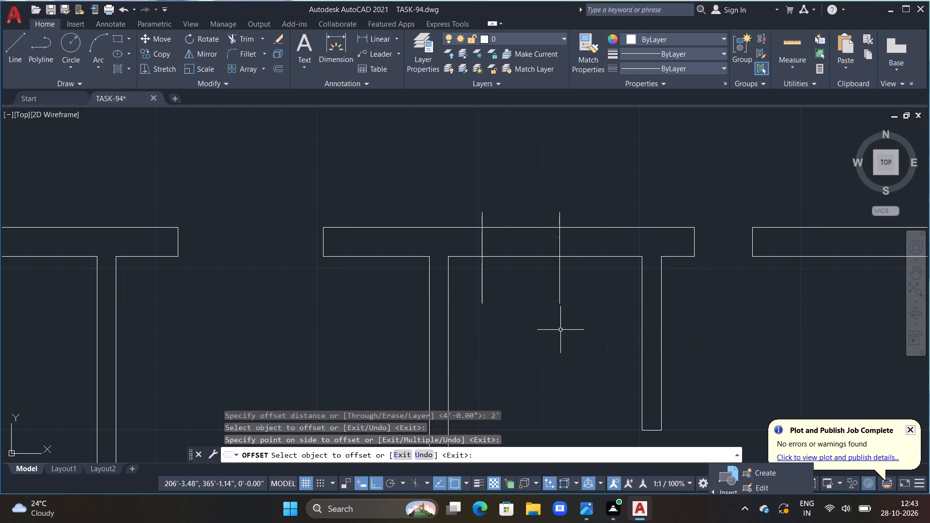
Trim the top wall lines between the two vertical marks and the marks' overhanging ends to form the small room's 2' opening.
type("TR")
key("space")
left_click_drag(469, 216, 496, 237)
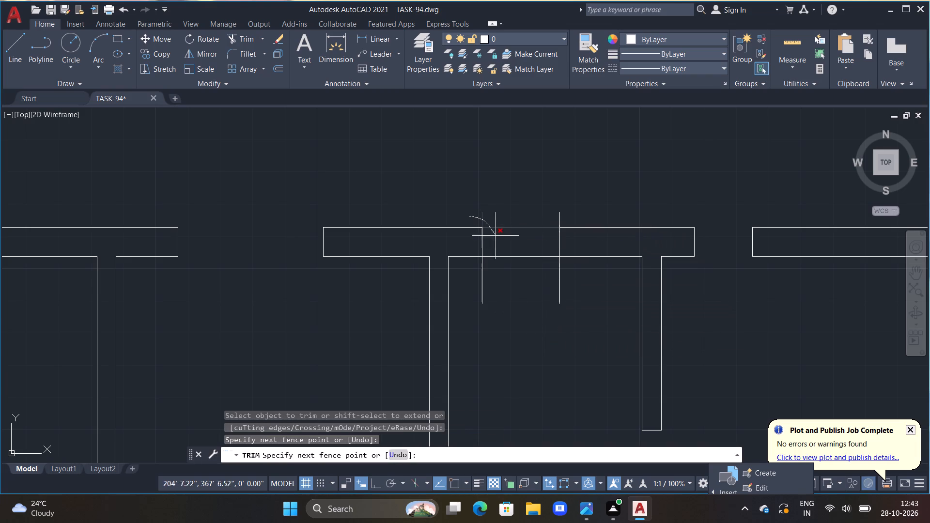
left_click_drag(496, 237, 567, 282)
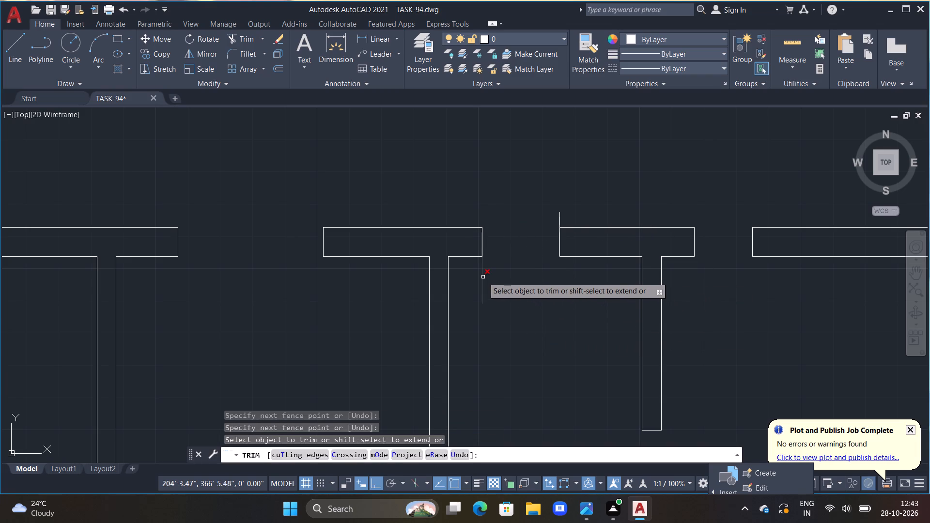
left_click(483, 277)
left_click(558, 215)
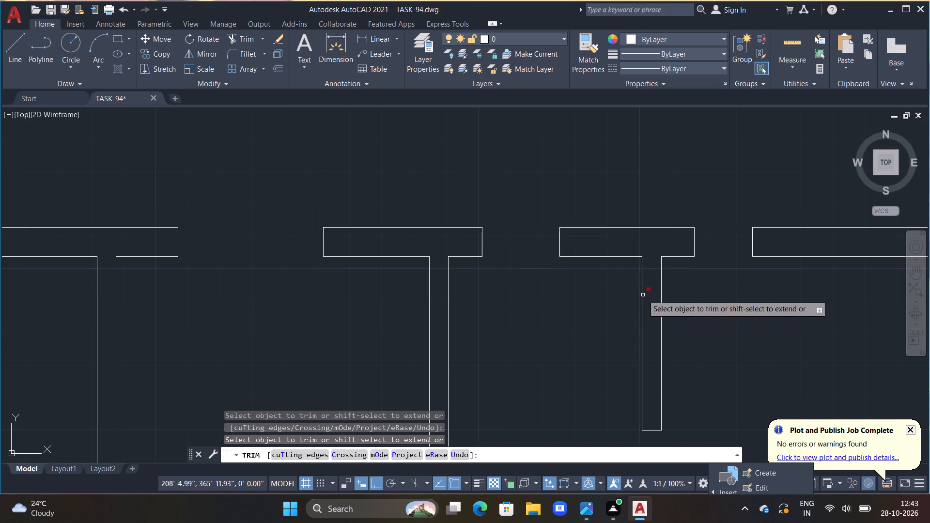
scroll(662, 286, "down", 2)
middle_click_drag(694, 281, 527, 274)
scroll(527, 275, "up", 1)
key("Escape")
key("Escape")
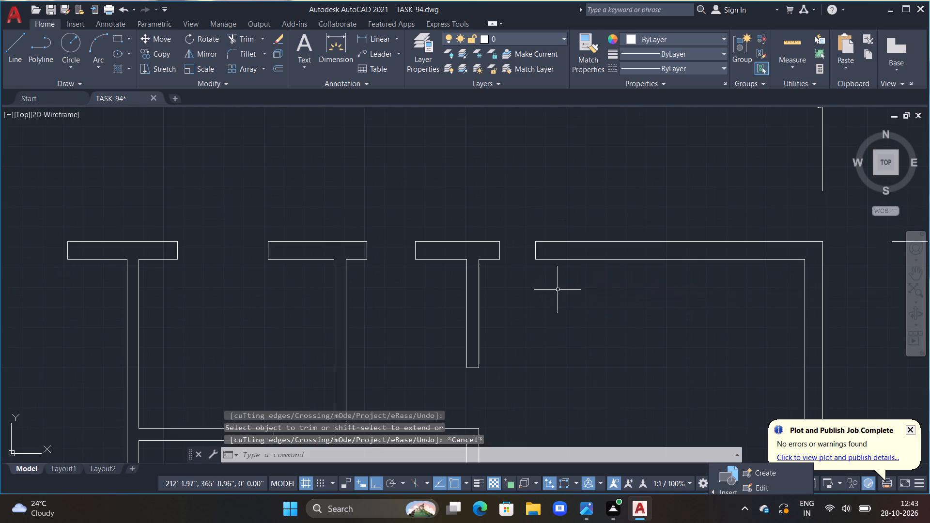
Draw a vertical line about 1'2" long across the far-right room's top outer wall, just right of the small room's 2' opening.
scroll(556, 290, "down", 2)
scroll(267, 312, "down", 2)
middle_click_drag(242, 312, 338, 299)
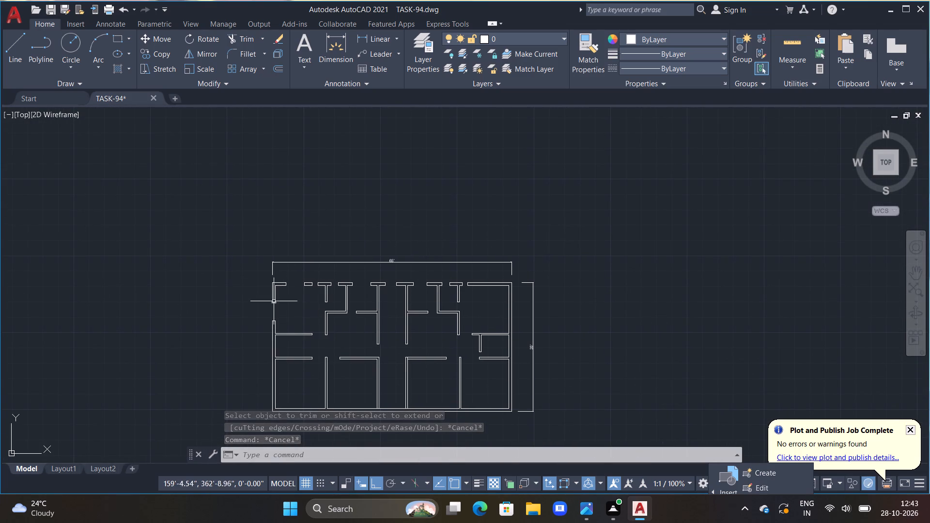
scroll(280, 287, "up", 3)
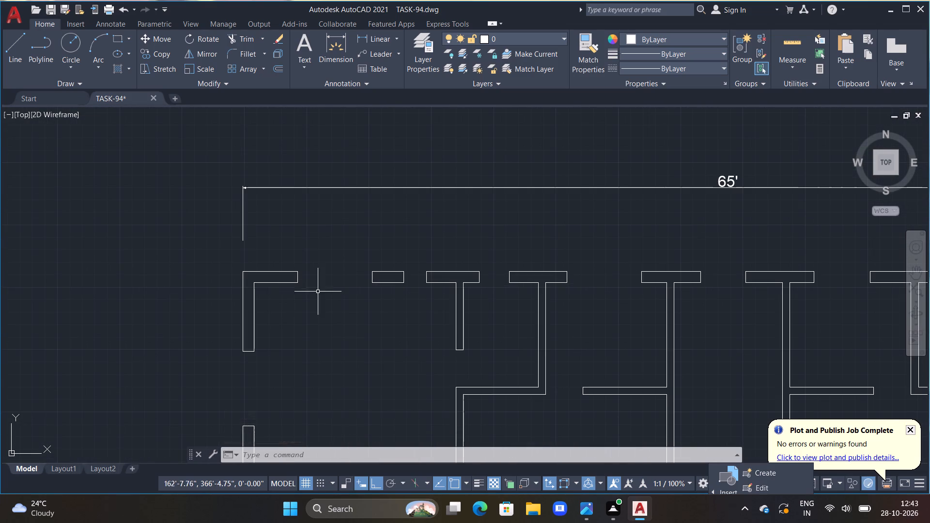
scroll(347, 288, "up", 2)
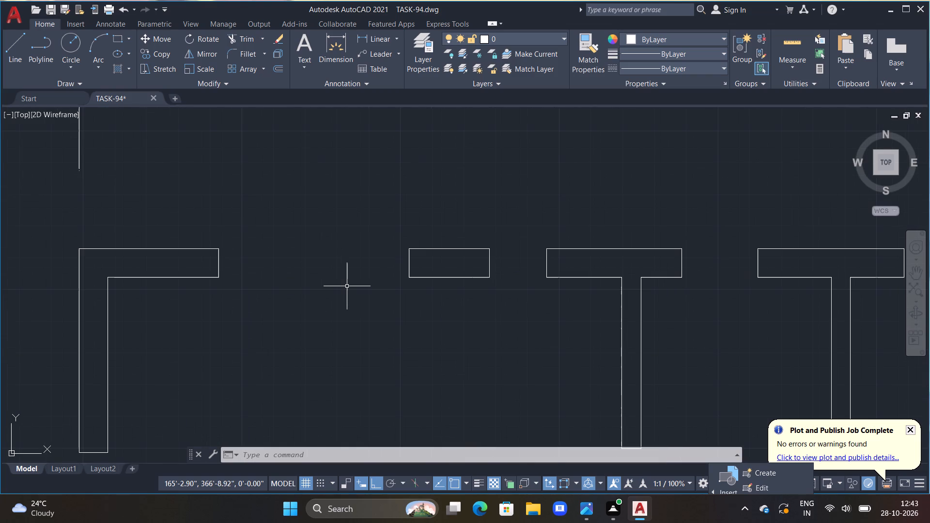
scroll(347, 286, "down", 5)
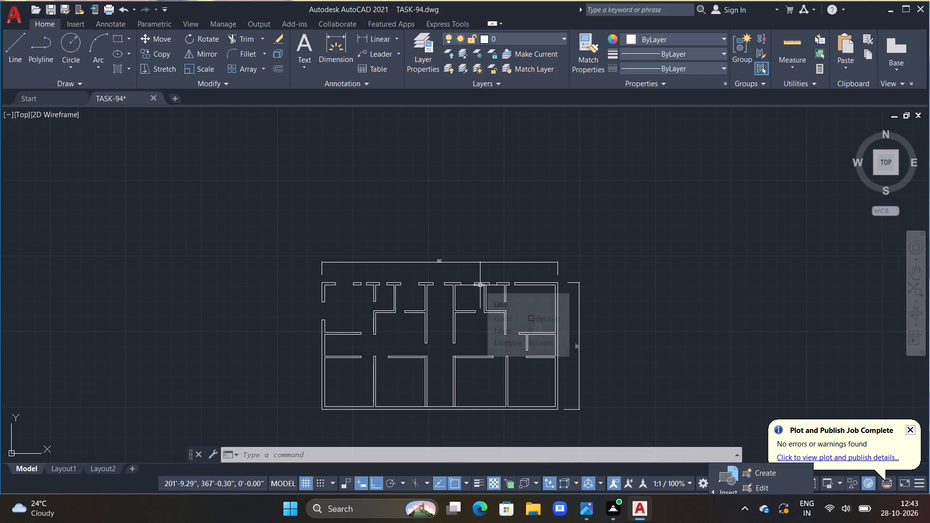
scroll(515, 287, "up", 6)
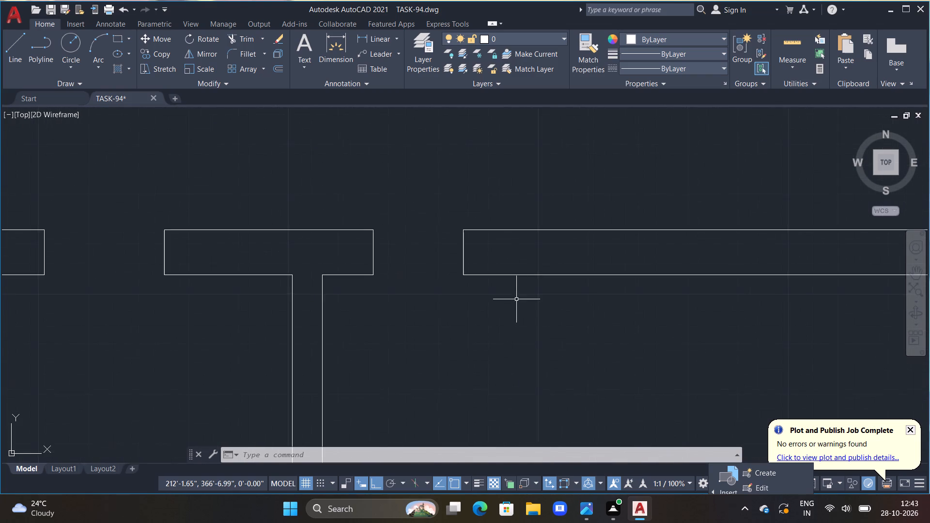
middle_click_drag(516, 299, 416, 310)
scroll(416, 310, "up", 1)
type("L")
key("space")
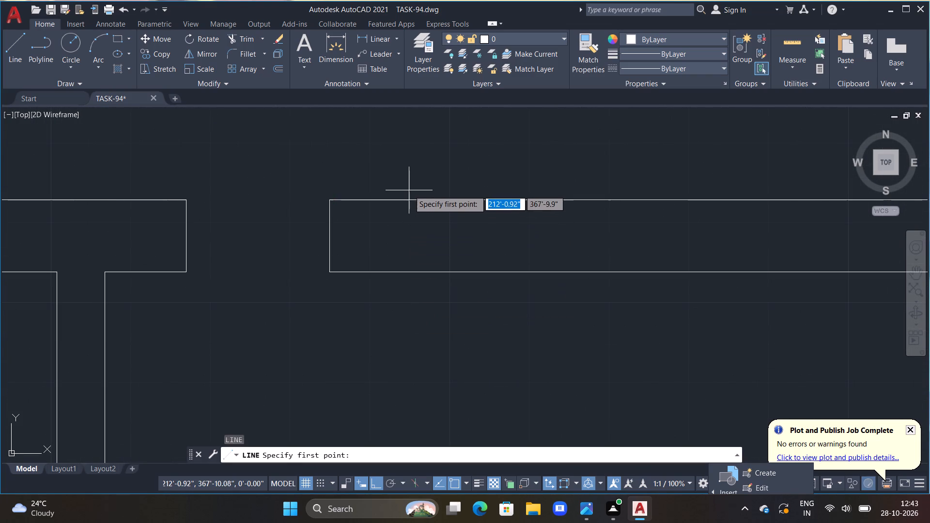
left_click_drag(407, 187, 407, 194)
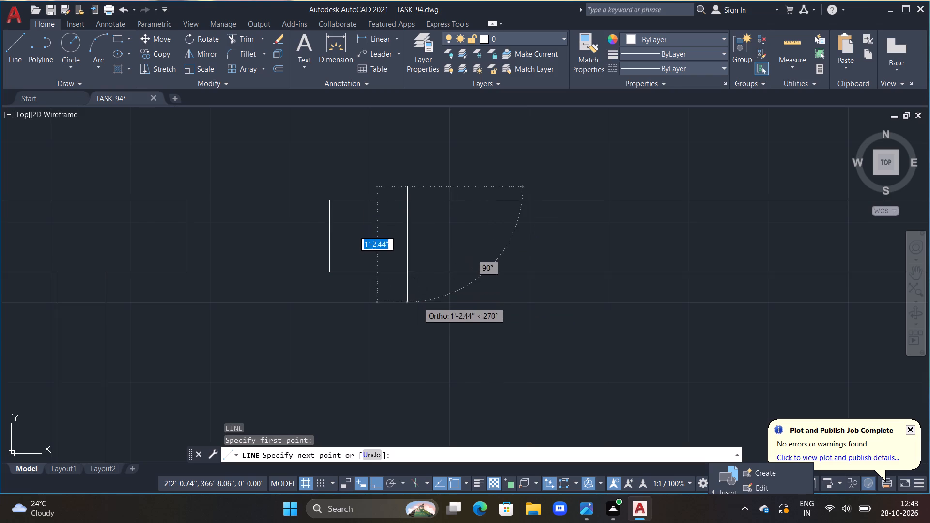
left_click(418, 302)
key("Escape")
Trim the vertical line's ends that overhang the far-right room's top outer wall.
key("t")
type("R")
key("space")
left_click_drag(417, 293, 330, 303)
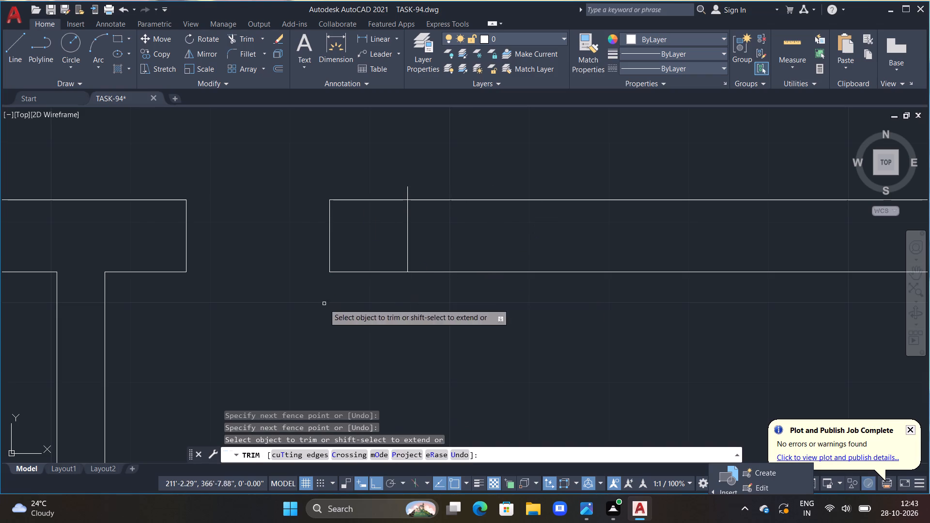
left_click(406, 192)
scroll(431, 288, "down", 3)
middle_click_drag(553, 313, 542, 314)
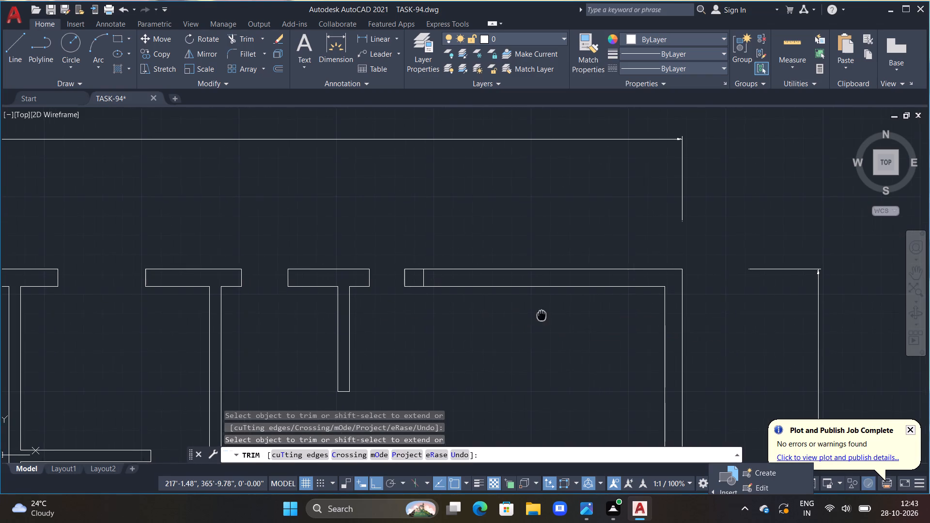
key("Escape")
middle_click_drag(542, 314, 541, 315)
key("Escape")
Offset the vertical line in the far-right room's top outer wall 6' to the right.
type("OFF 5'")
key("Return")
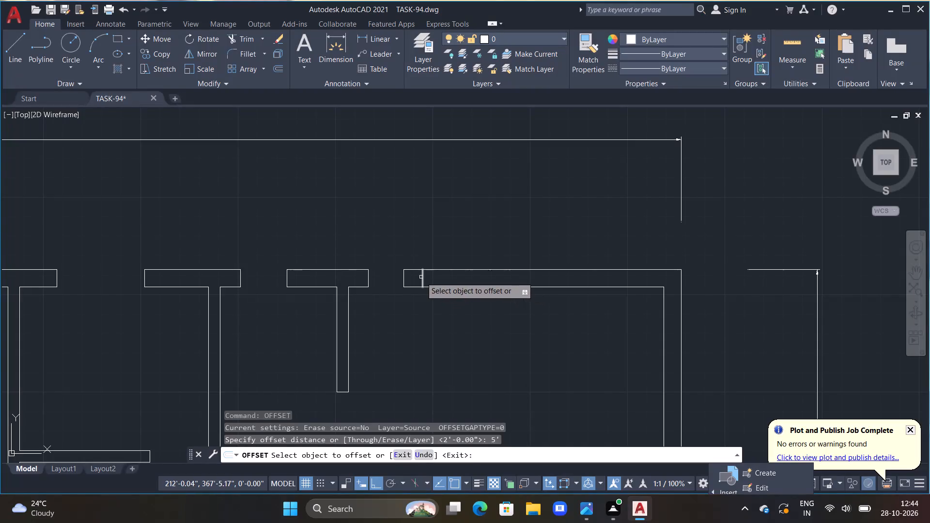
left_click(421, 277)
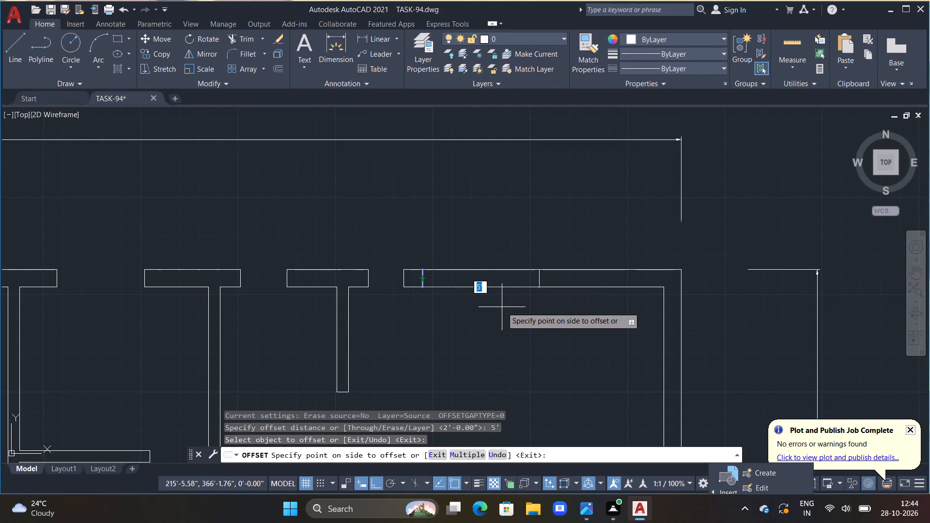
type("6'")
key("Return")
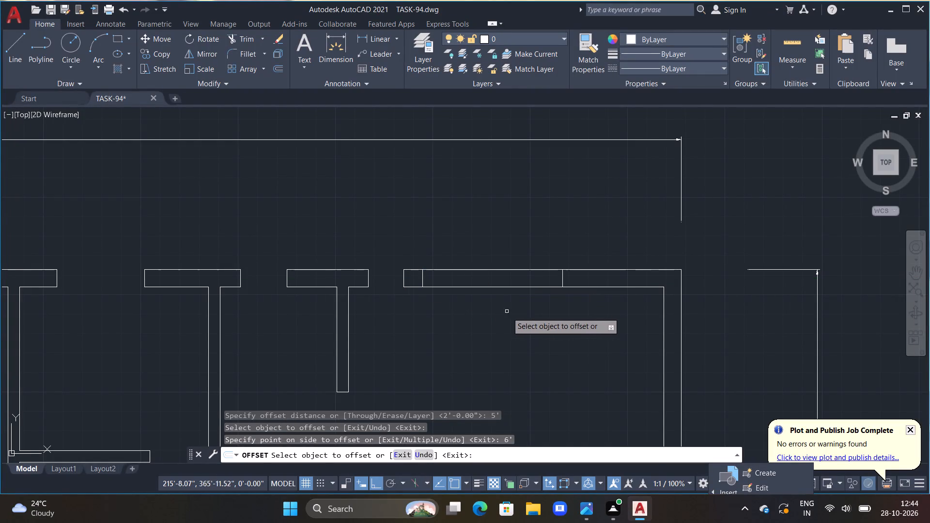
scroll(508, 313, "down", 2)
middle_click_drag(524, 344, 452, 247)
key("Escape")
Trim the top wall lines between the two vertical marks to form the far-right room's 6' opening.
scroll(435, 249, "down", 2)
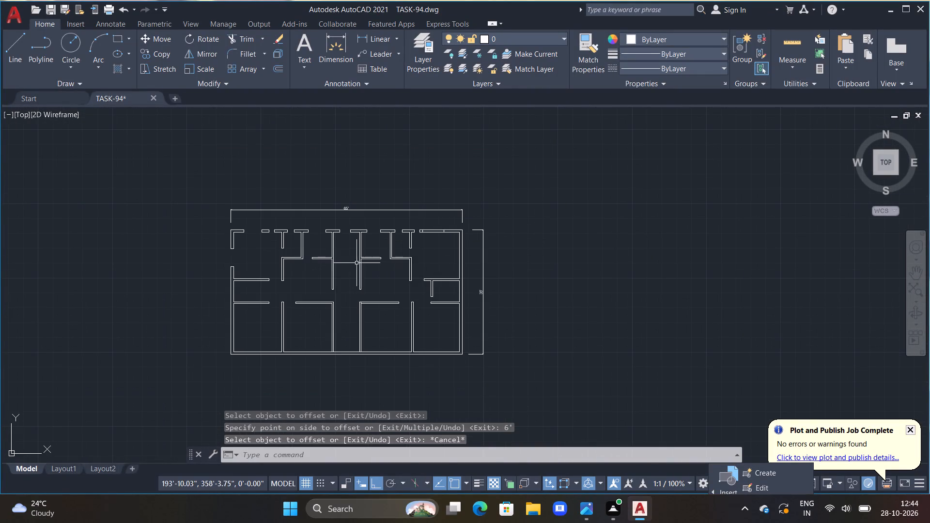
middle_click_drag(264, 246, 278, 251)
scroll(433, 249, "up", 2)
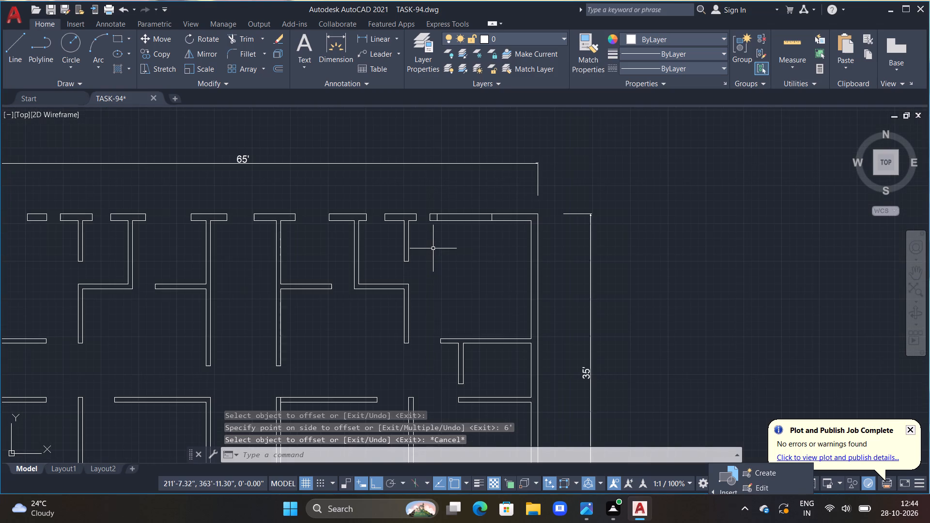
type("TR")
key("space")
left_click_drag(454, 204, 459, 252)
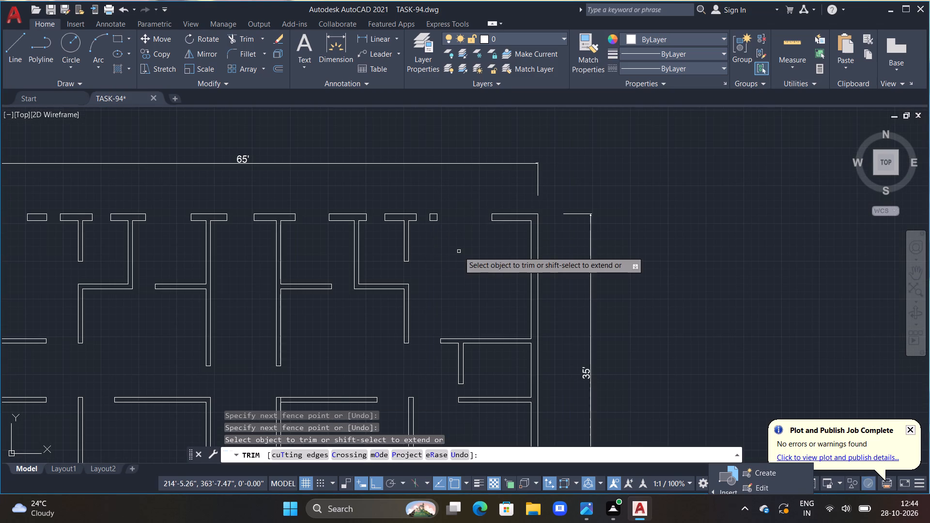
scroll(425, 260, "down", 1)
scroll(199, 301, "down", 1)
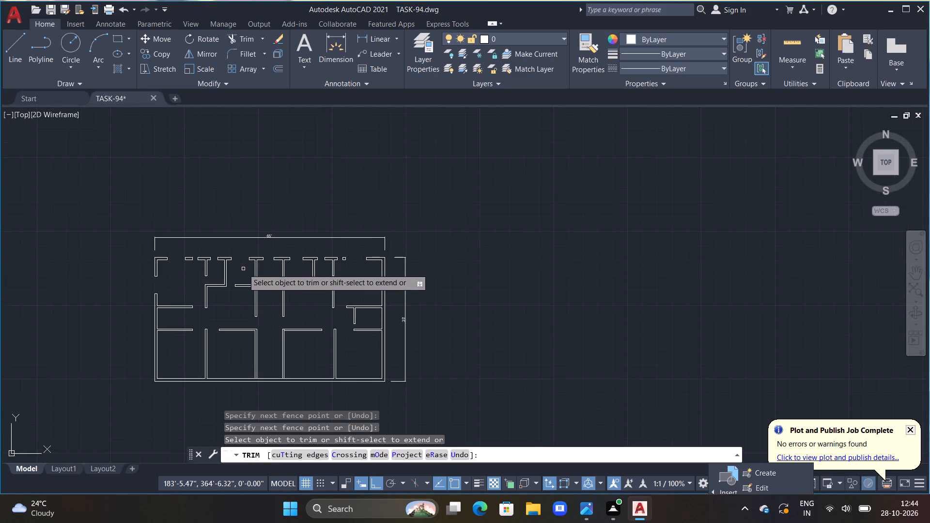
middle_click_drag(243, 269, 418, 265)
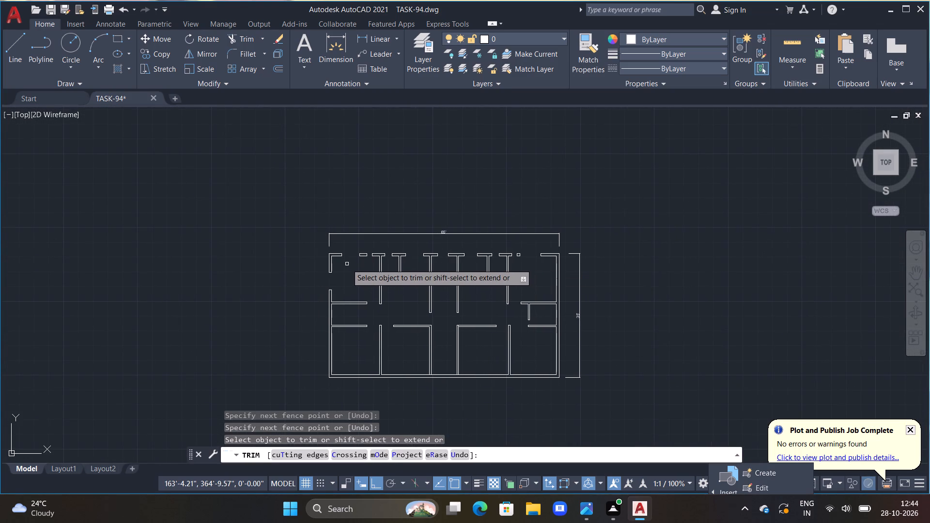
scroll(347, 264, "up", 2)
key("Escape")
key("Escape")
Draw a horizontal line about 3' long across the far-right room's right outer wall, about 5' below the top corner.
scroll(397, 279, "down", 1)
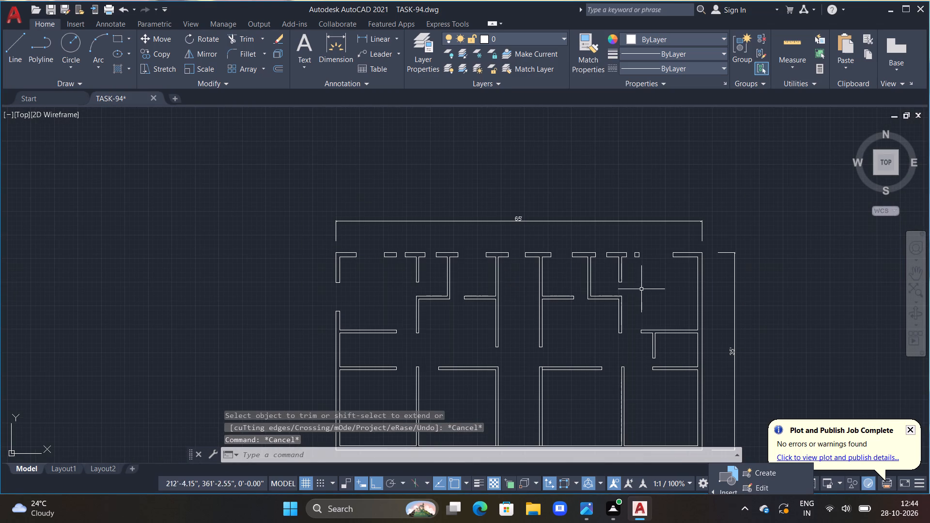
middle_click_drag(666, 278, 439, 261)
scroll(456, 275, "up", 2)
key("Escape")
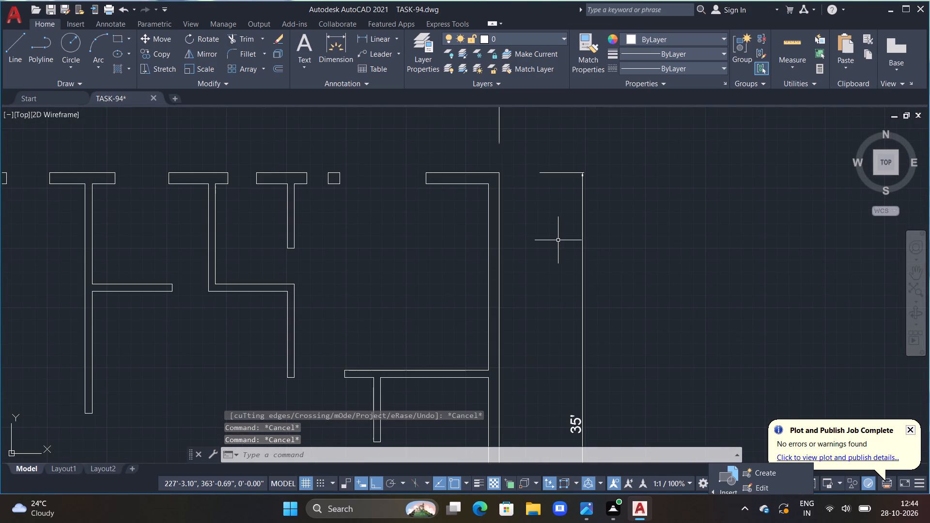
type("L")
key("space")
left_click_drag(468, 249, 482, 249)
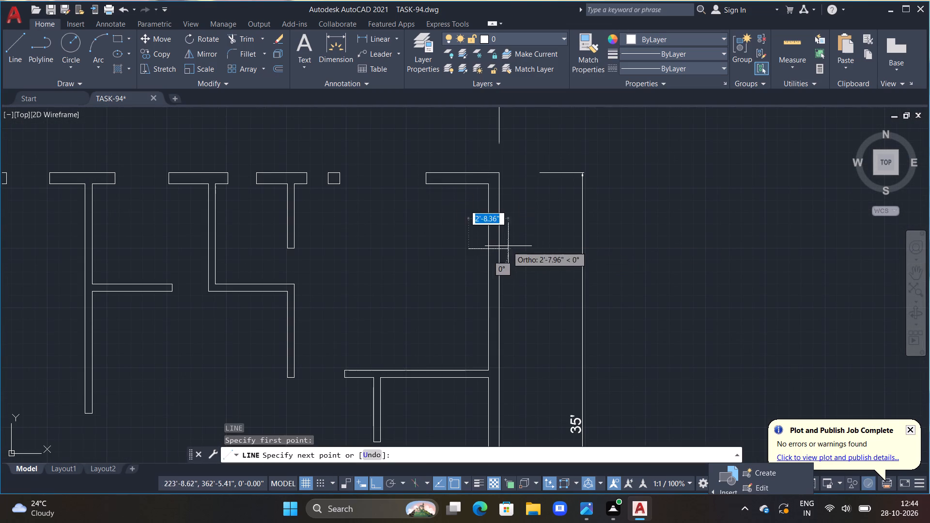
left_click(513, 246)
key("Escape")
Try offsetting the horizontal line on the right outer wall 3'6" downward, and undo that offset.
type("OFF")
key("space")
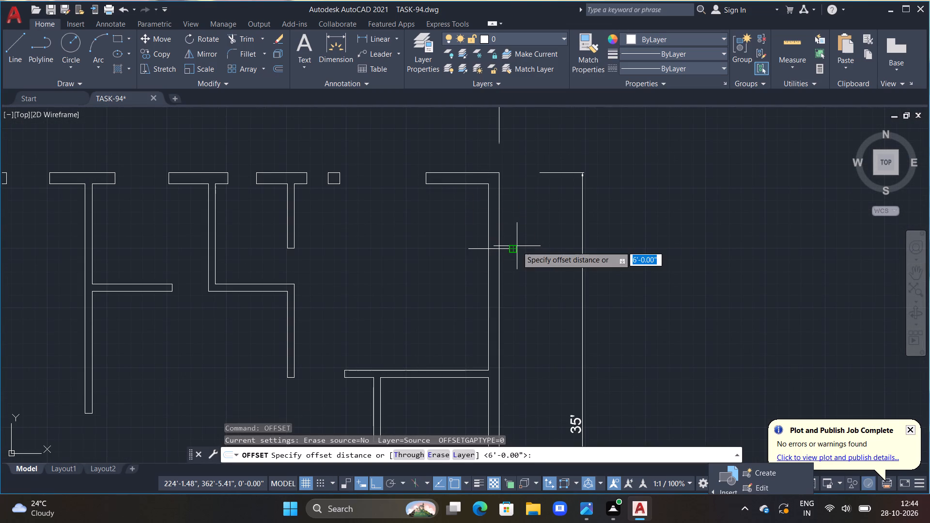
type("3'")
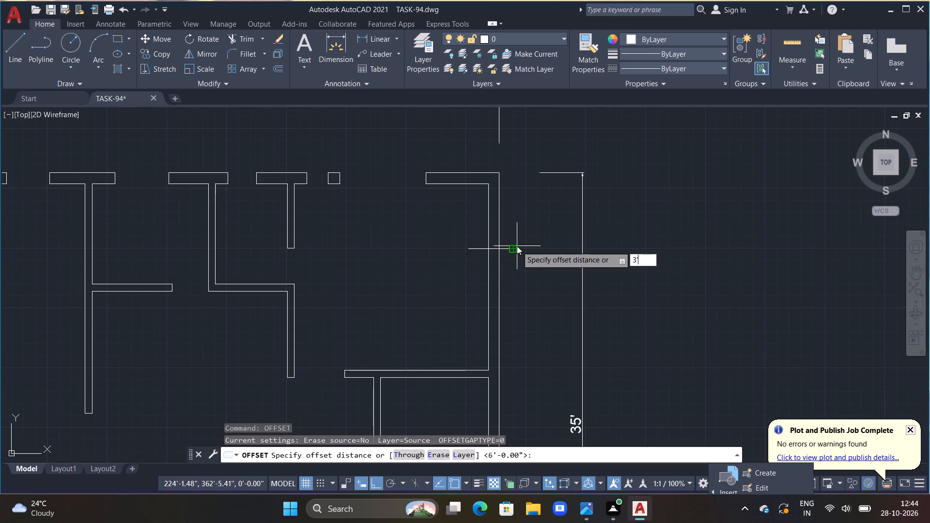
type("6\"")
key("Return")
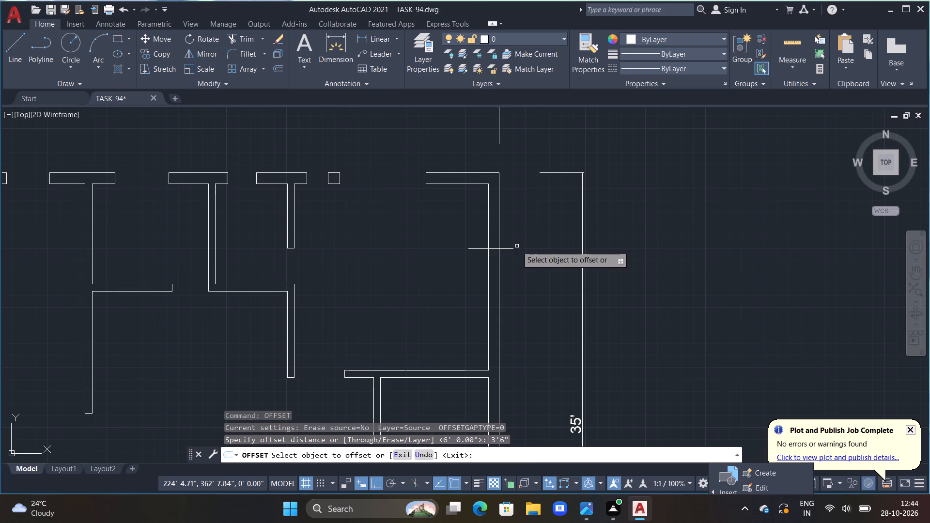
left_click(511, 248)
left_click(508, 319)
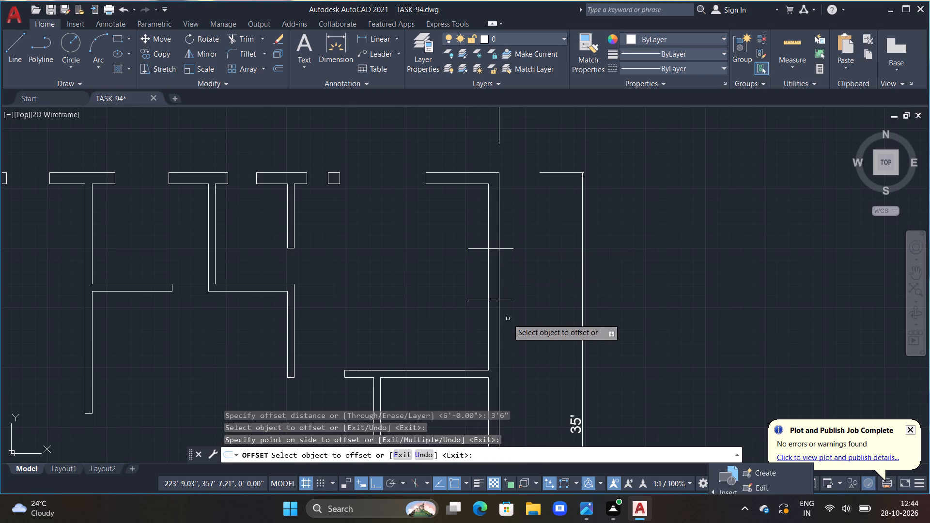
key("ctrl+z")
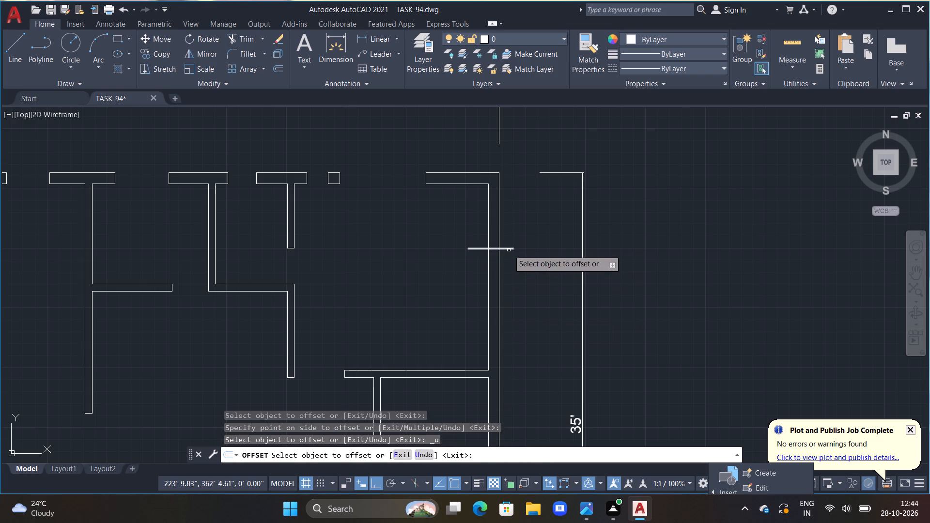
Offset the horizontal line on the far-right room's right outer wall 4' downward.
left_click(509, 249)
type("4'")
key("Return")
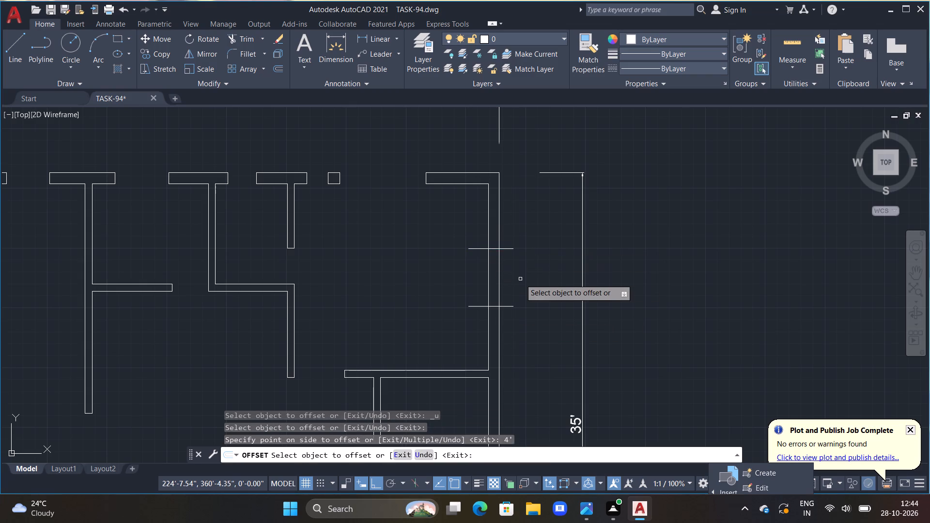
key("Escape")
Trim the right wall lines between the two horizontal marks and the marks' overhanging ends to form a 4' opening.
type("TR")
key("space")
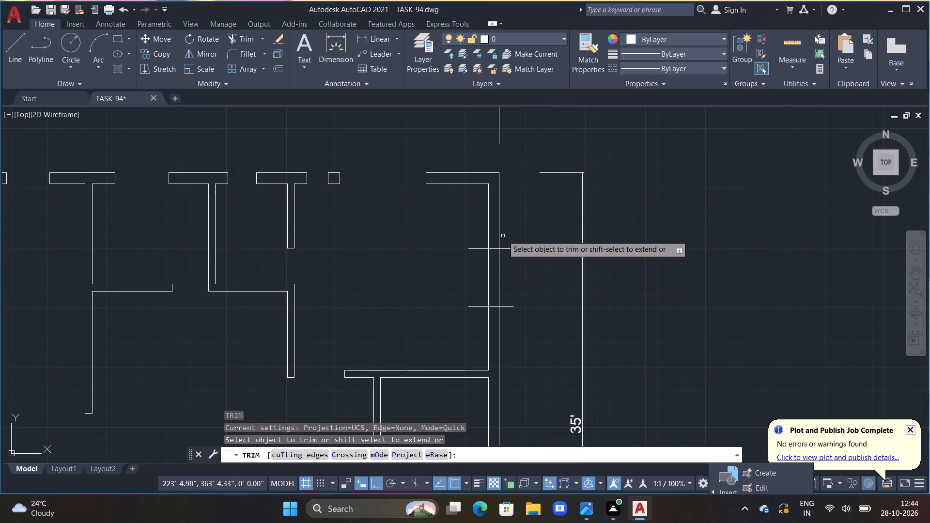
left_click_drag(505, 239, 480, 281)
left_click_drag(475, 246, 477, 315)
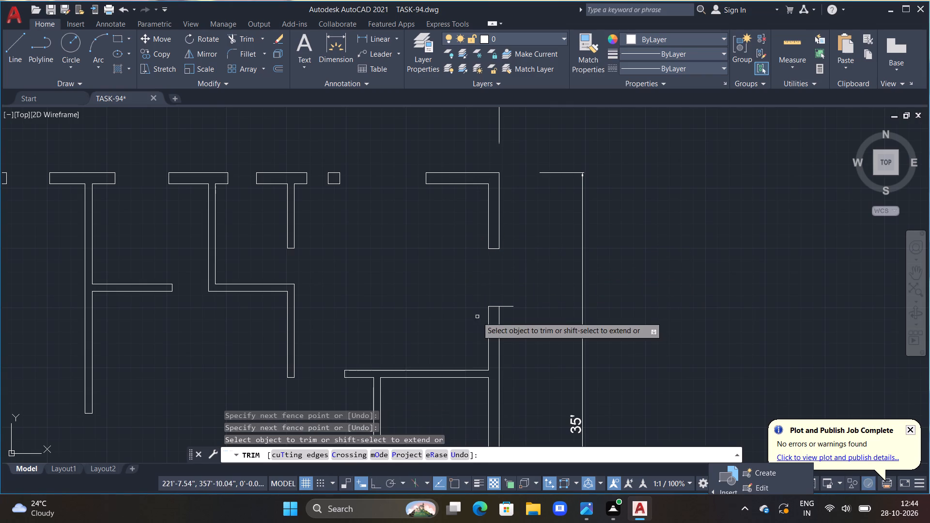
left_click(506, 305)
scroll(508, 307, "down", 1)
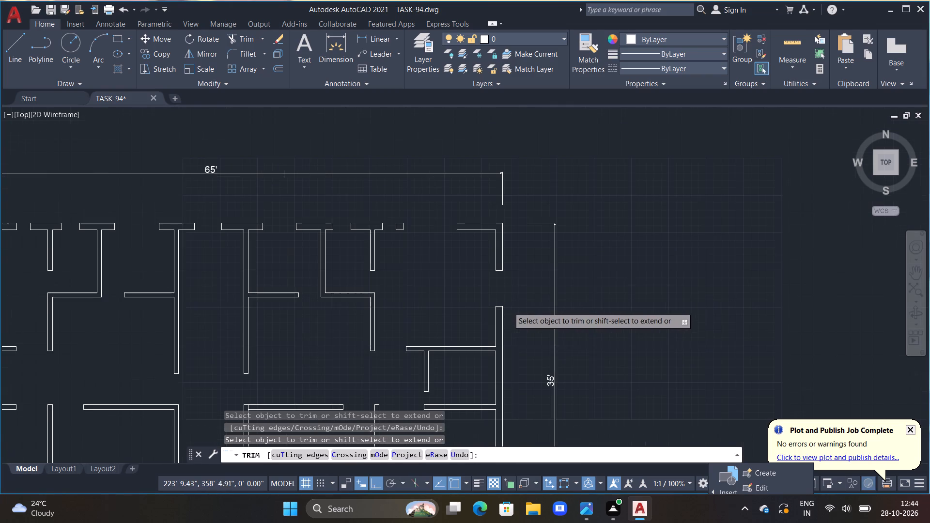
middle_click_drag(519, 349, 496, 240)
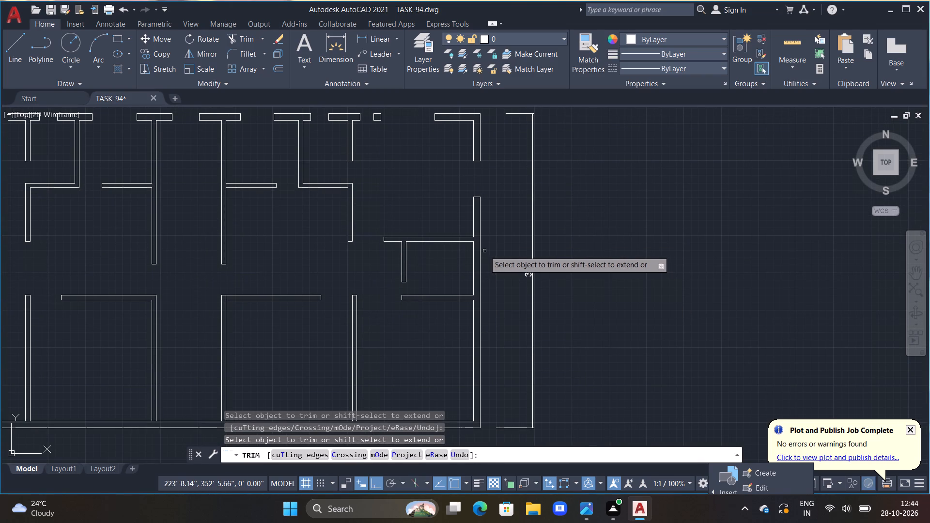
key("Escape")
key("Escape")
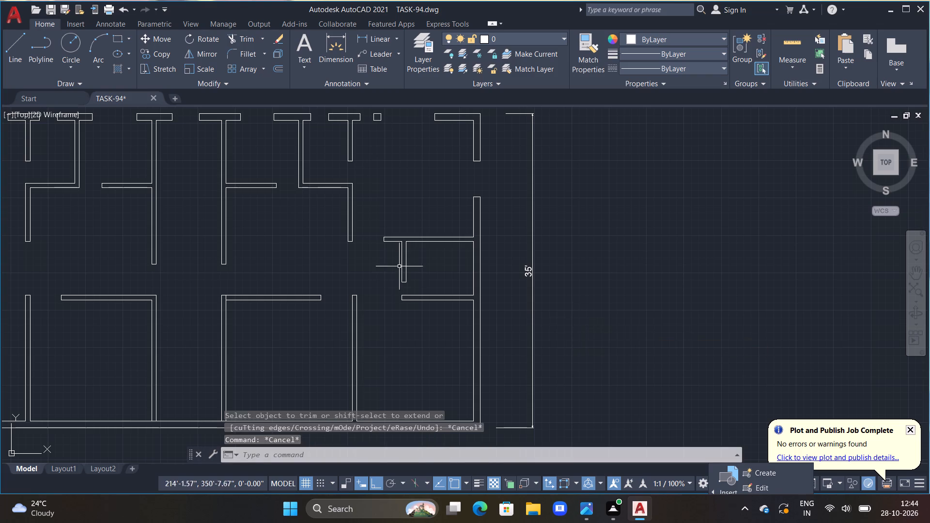
Draw a horizontal line about 2'11" long across the right outer wall of the small room below the far-right room.
scroll(445, 249, "up", 2)
middle_click_drag(484, 294, 501, 234)
key("Escape")
key("Escape")
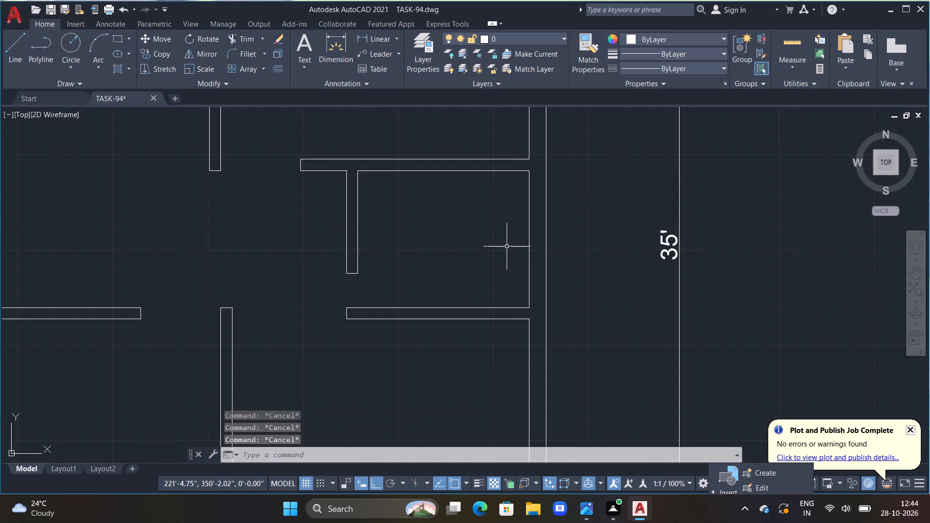
type("L")
key("space")
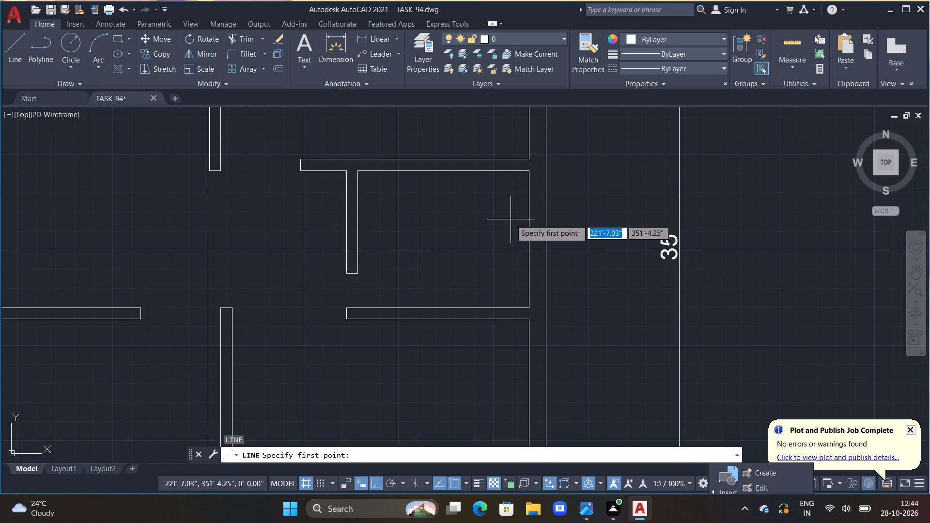
left_click_drag(511, 219, 515, 219)
left_click(578, 215)
key("Escape")
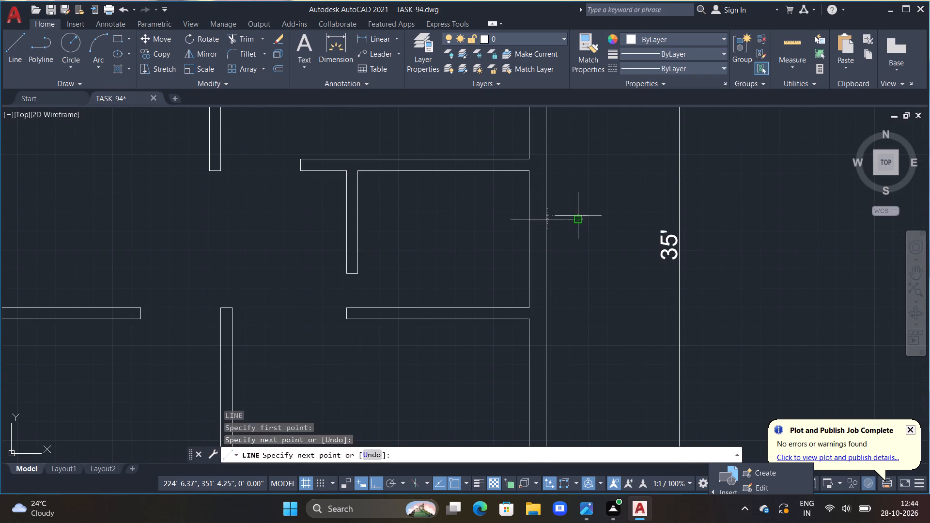
Offset the horizontal line on the small room's right outer wall 2' downward.
type("OFF")
key("space")
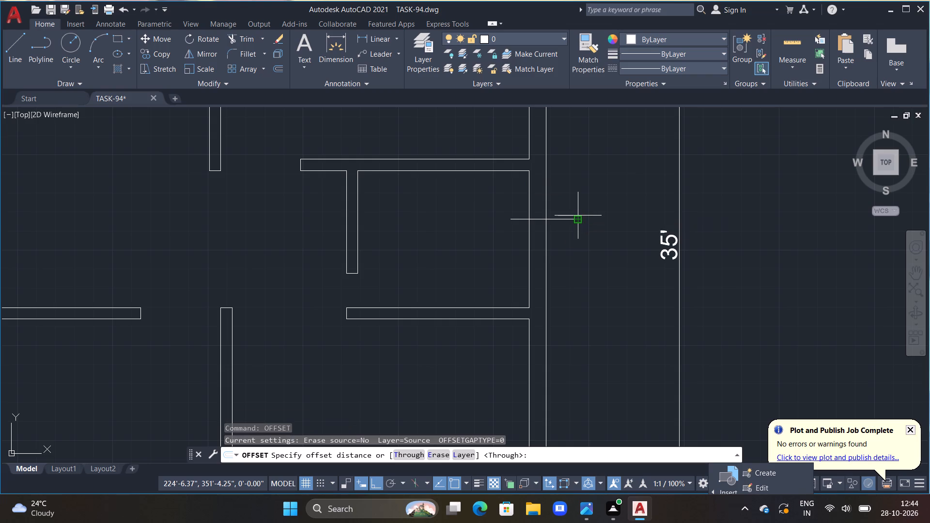
key("2")
key("Return")
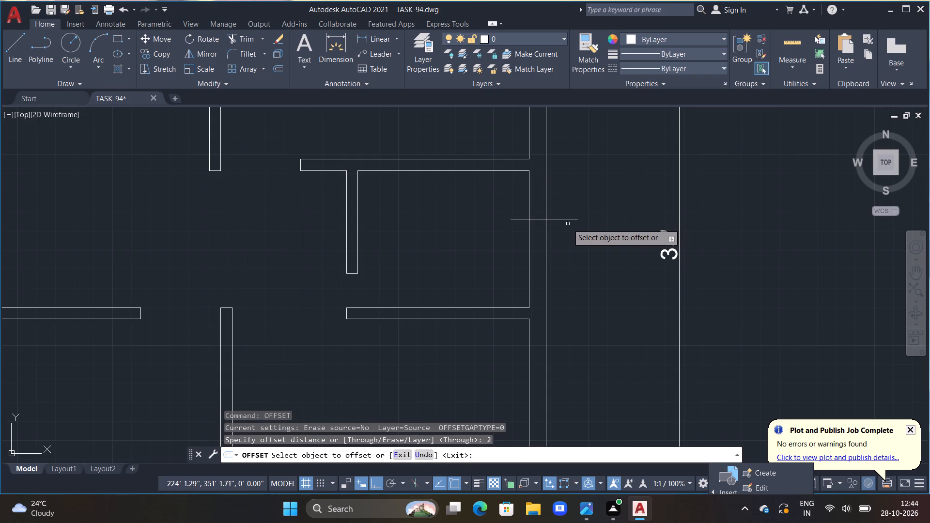
left_click(566, 219)
type("2'")
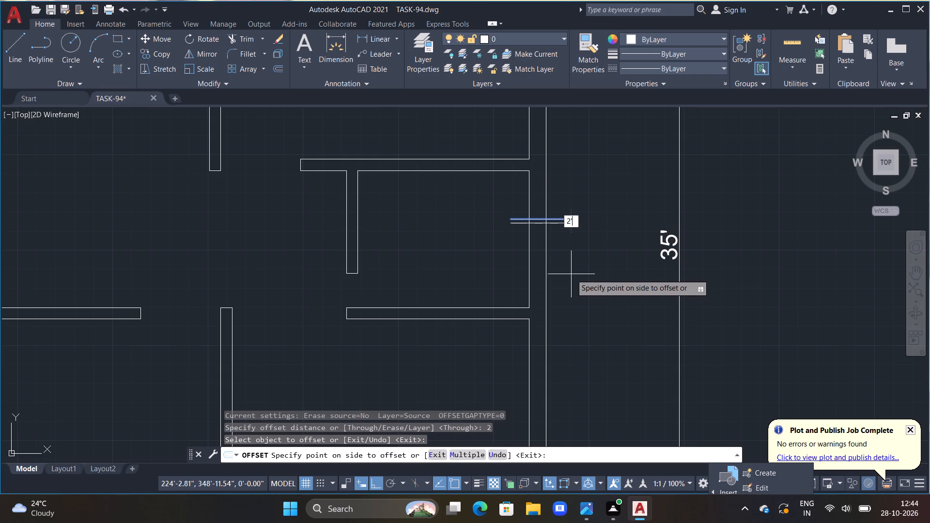
key("Return")
key("Escape")
Trim the small room's right wall lines between the two horizontal marks and the marks' overhanging ends to form a 2' opening.
type("TR")
key("space")
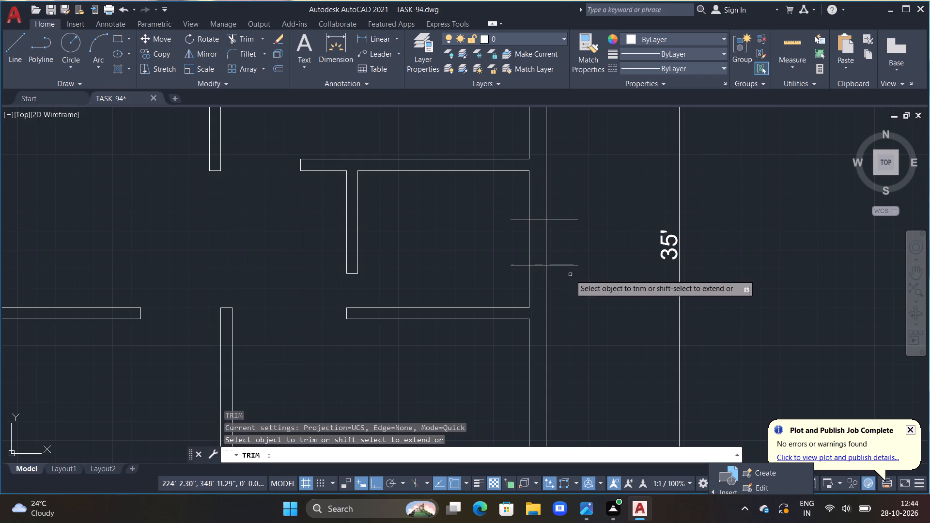
left_click_drag(564, 278, 543, 194)
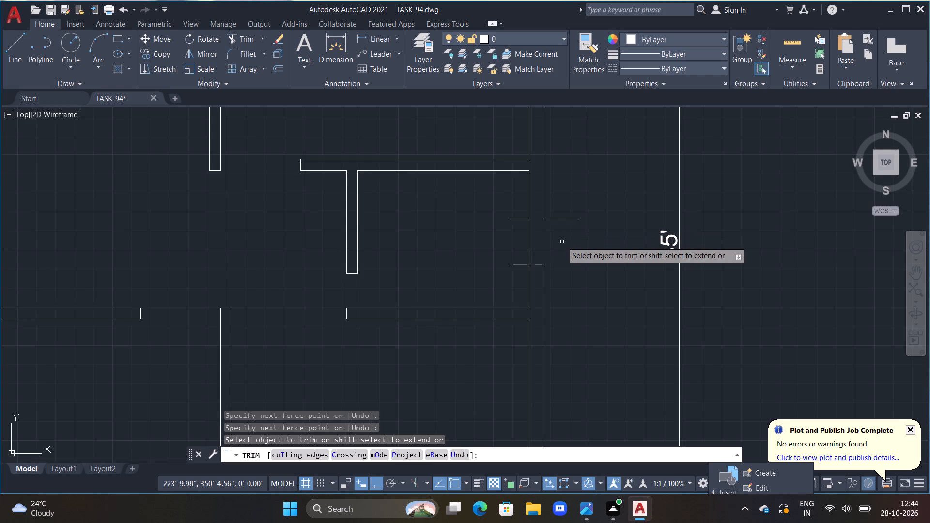
key("ctrl+z")
left_click_drag(560, 210, 585, 302)
left_click(585, 302)
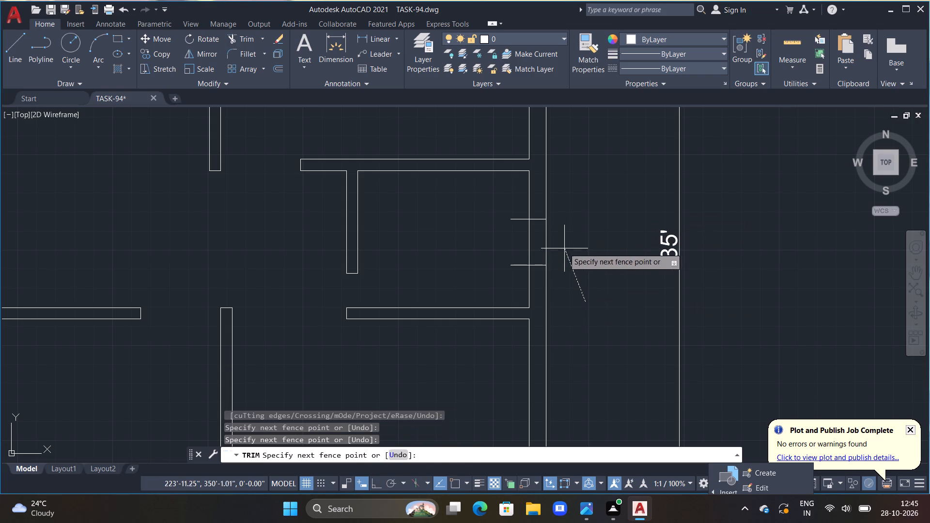
left_click_drag(563, 246, 509, 246)
left_click_drag(513, 243, 576, 235)
left_click(577, 235)
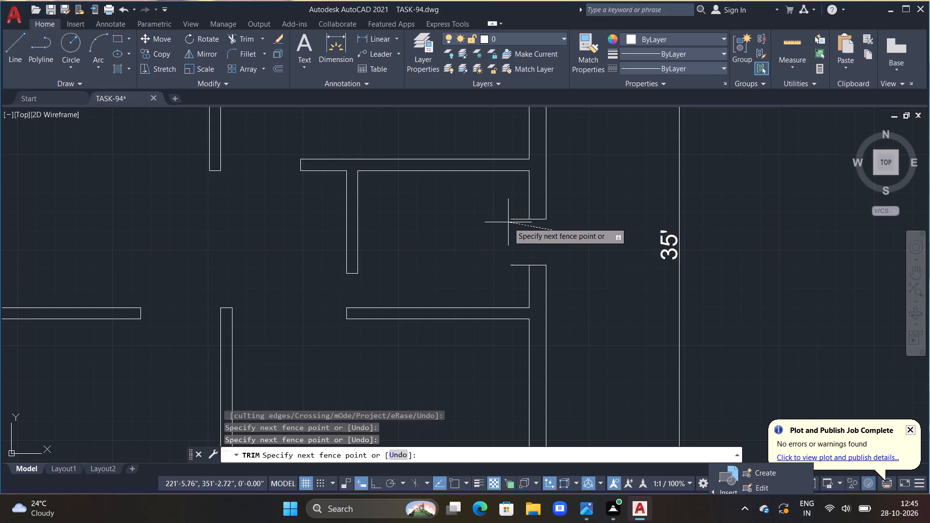
left_click(513, 218)
left_click(521, 264)
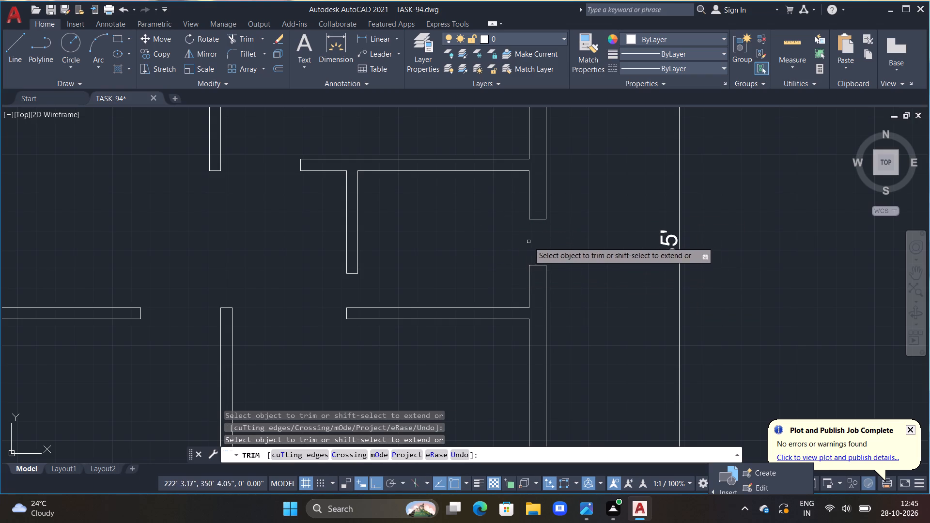
scroll(587, 286, "down", 1)
key("Escape")
Draw a horizontal line about 3'6" long across the right outer wall of the bottom-right room, near its upper part.
middle_click_drag(604, 363, 564, 235)
key("Escape")
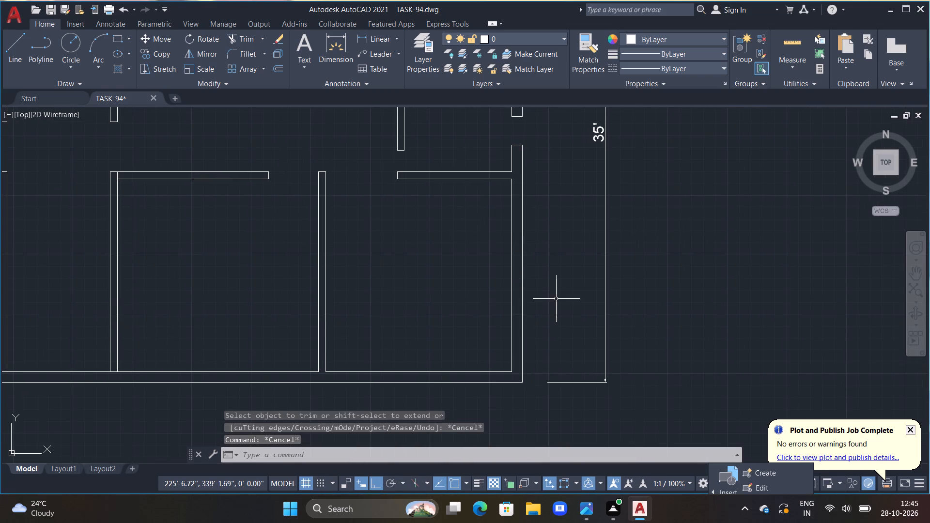
key("Escape")
middle_click_drag(551, 314, 580, 243)
key("Escape")
middle_click_drag(586, 294, 620, 370)
type("L")
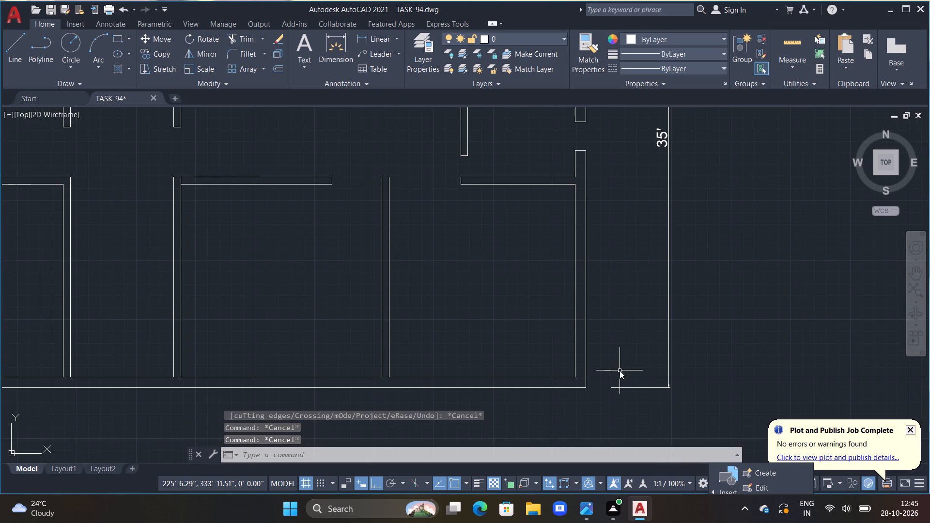
key("space")
left_click(554, 224)
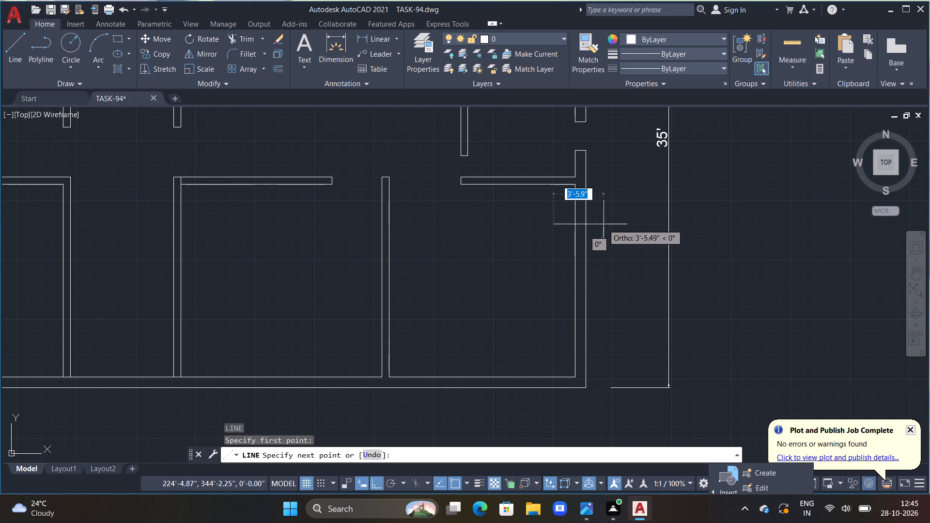
left_click(604, 224)
key("grave")
type("OFF")
key("space")
key("Escape")
key("Escape")
key("Escape")
key("Escape")
key("Escape")
key("Escape")
key("Escape")
key("Escape")
key("Escape")
key("Escape")
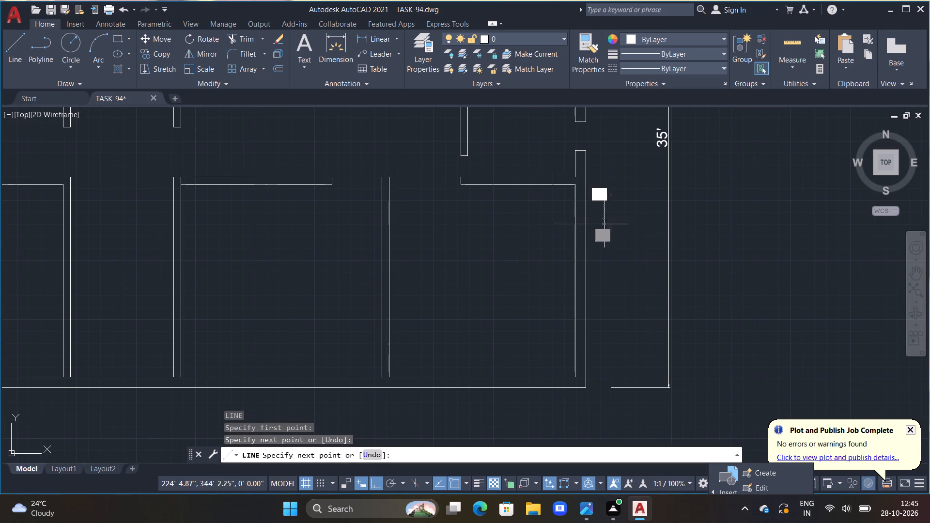
Offset the horizontal line on the bottom-right room's right outer wall 6' downward.
type("OFF 5'")
key("Return")
left_click_drag(604, 224, 605, 231)
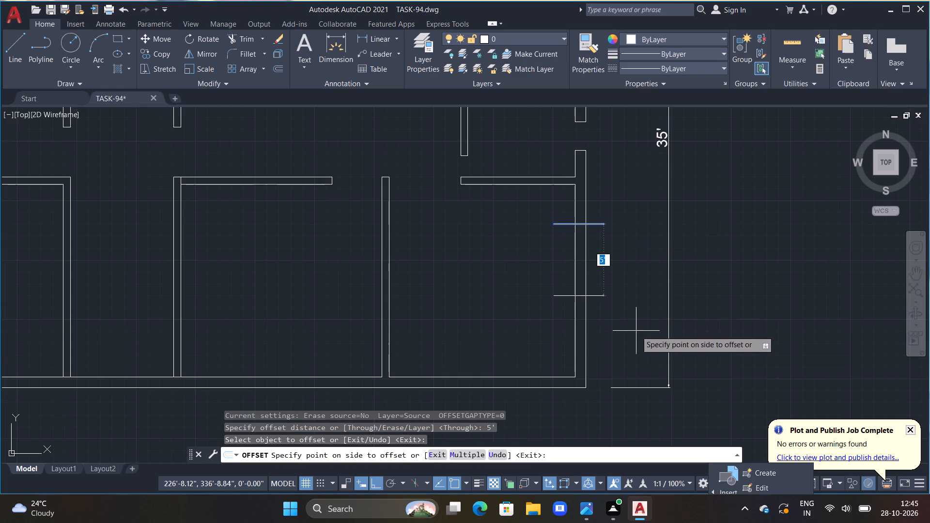
type("6'")
key("Return")
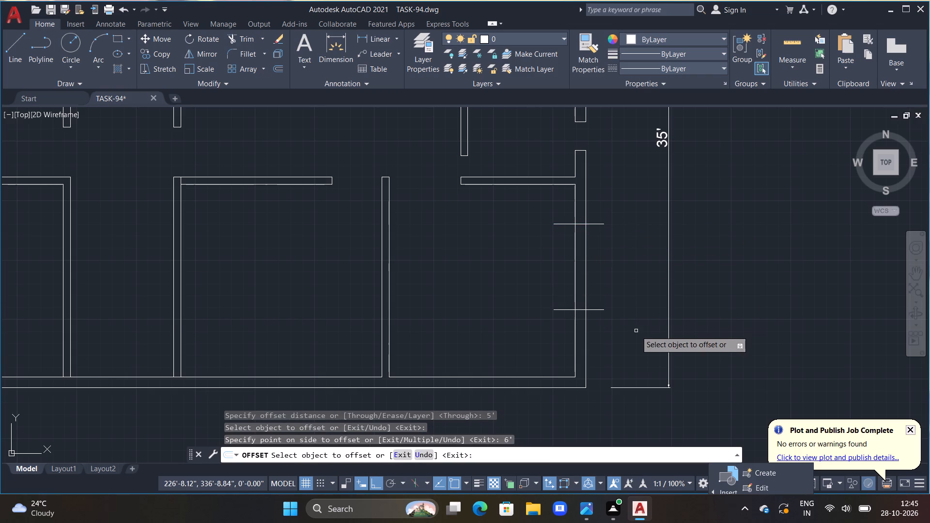
key("Escape")
Trim the bottom-right room's right wall lines between the two marks and the marks' overhanging ends to form a 6' opening.
type("TR")
key("space")
left_click_drag(594, 210, 590, 248)
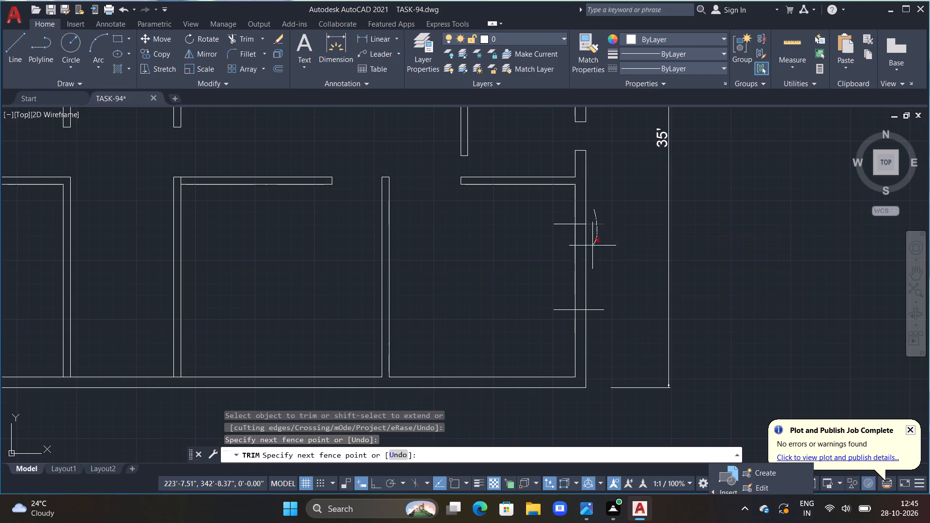
left_click_drag(590, 248, 567, 326)
left_click_drag(560, 214, 561, 217)
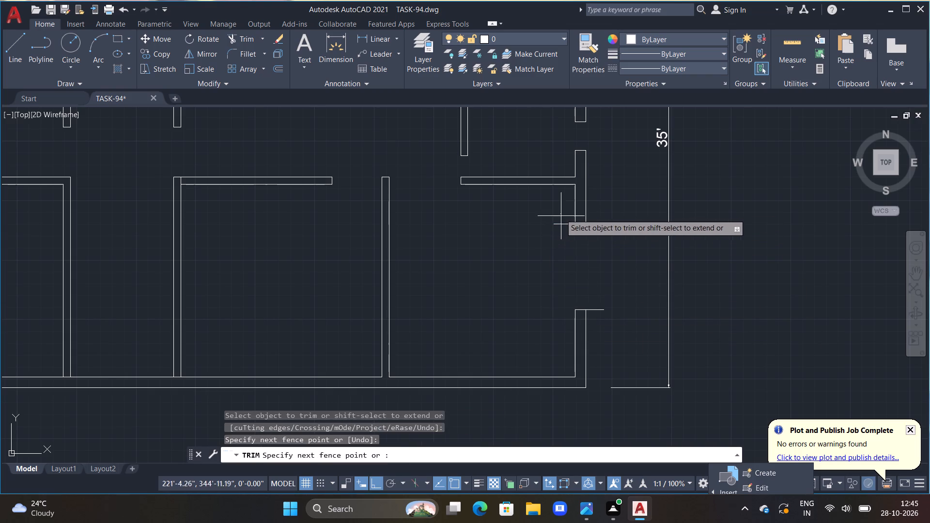
left_click_drag(561, 217, 579, 257)
left_click_drag(594, 275, 606, 294)
left_click(608, 296)
left_click_drag(608, 300, 609, 327)
left_click_drag(592, 309, 594, 305)
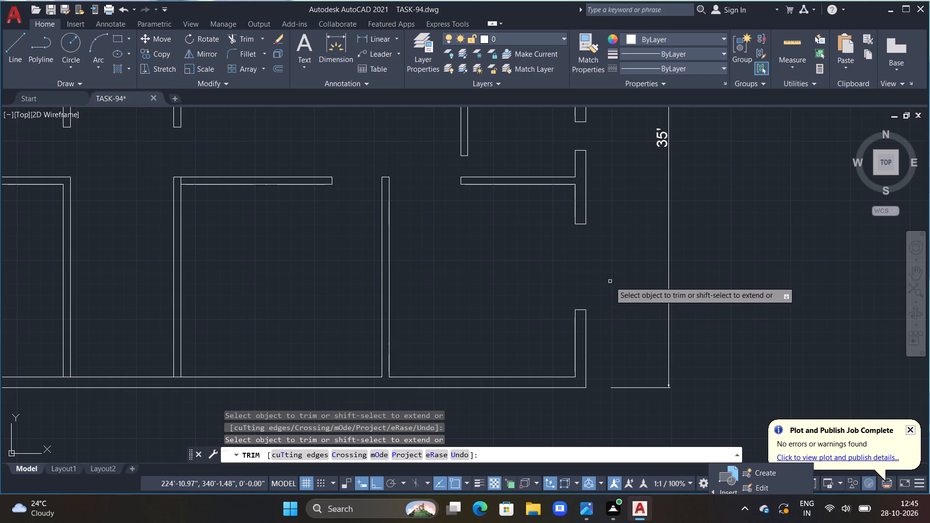
middle_click_drag(453, 278, 449, 216)
key("Escape")
key("Escape")
key("Escape")
key("Escape")
key("Escape")
key("Escape")
key("Escape")
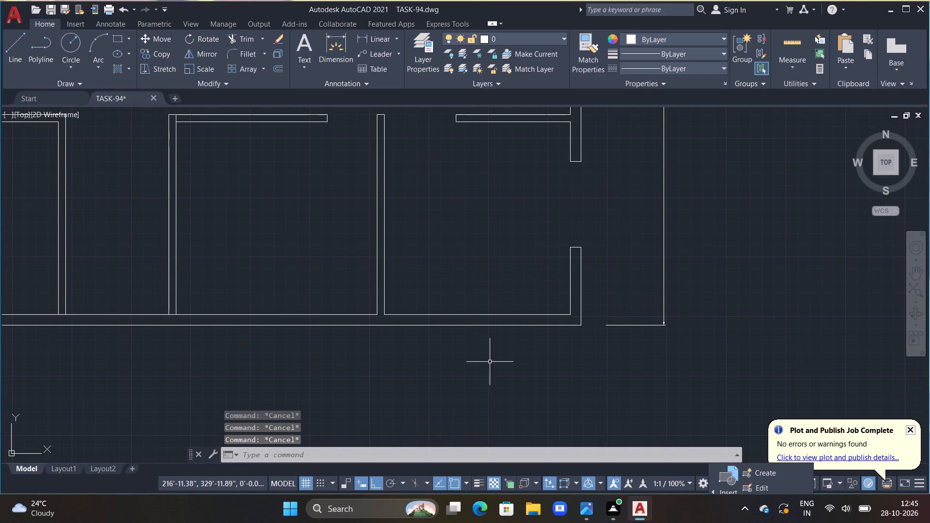
Draw a vertical line across the bottom outer wall of the bottom-right room, between its partition and the outer corner.
middle_click_drag(482, 354, 505, 350)
scroll(505, 350, "up", 1)
type("L")
key("space")
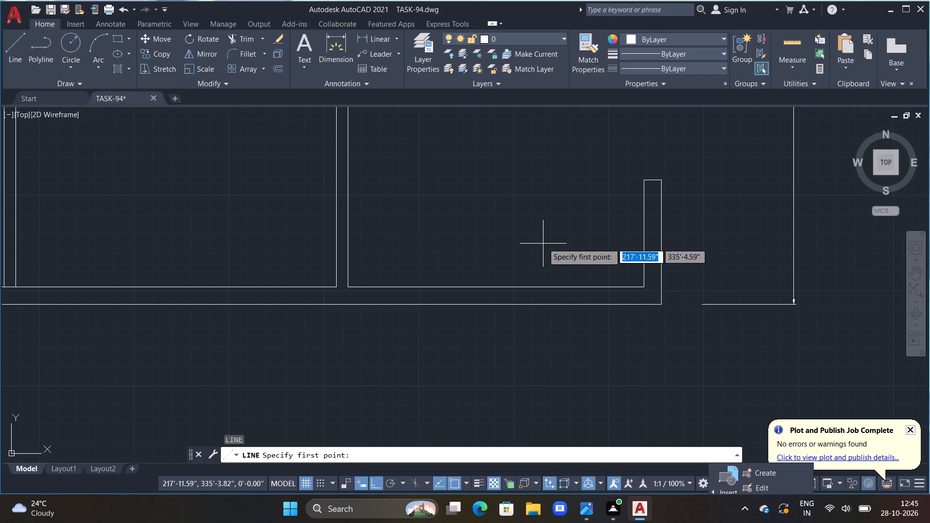
left_click_drag(542, 264, 542, 268)
left_click(553, 333)
key("Escape")
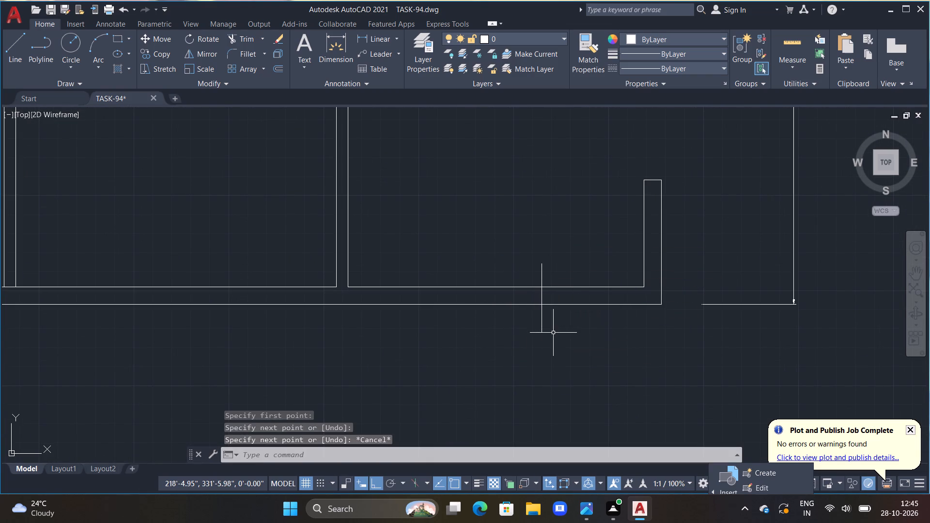
Offset the vertical line on the bottom-right room's bottom outer wall 5' to the left.
type("OFF")
key("space")
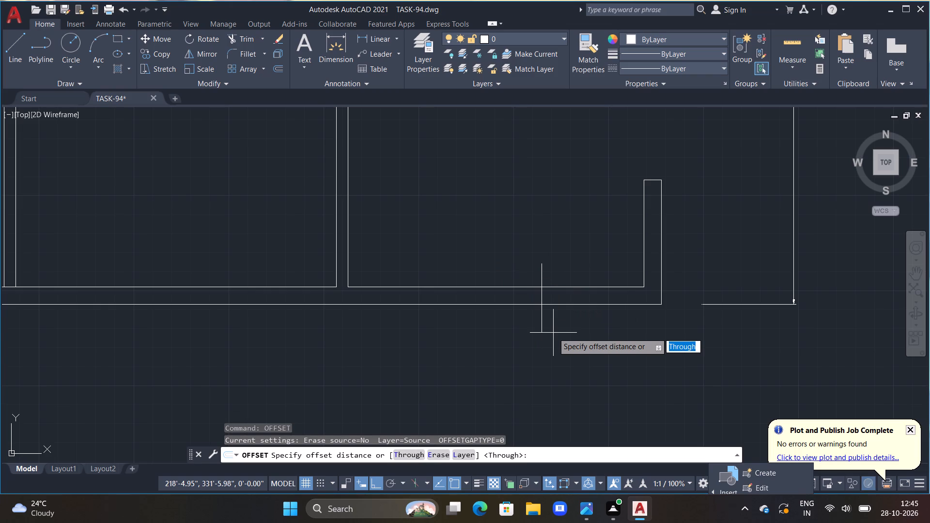
type("5'")
key("Return")
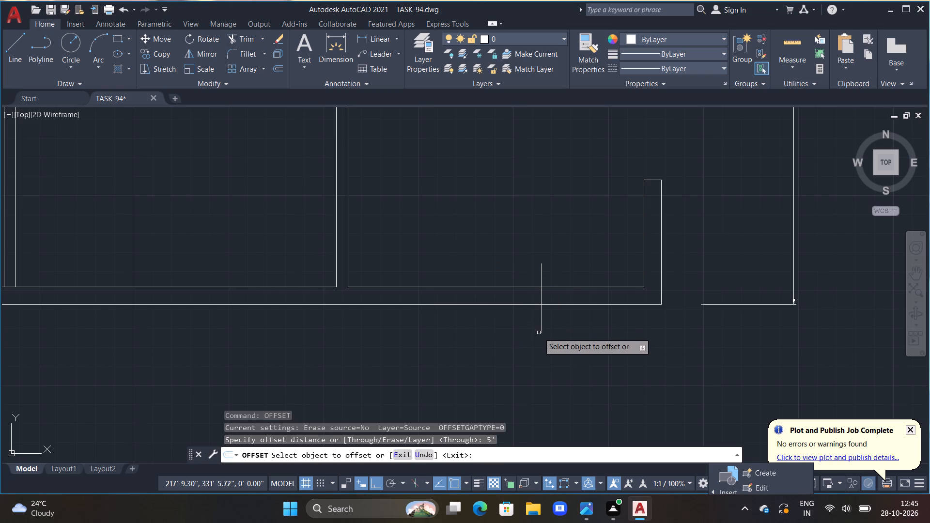
left_click(542, 328)
left_click(447, 341)
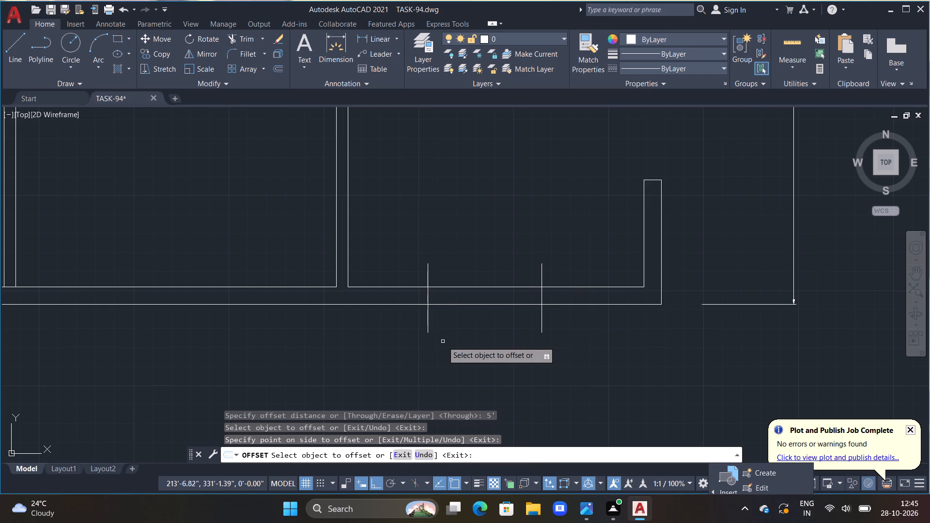
key("Escape")
key("Escape")
Trim the bottom wall lines between the two vertical marks and the marks' overhanging ends to form a 5' opening.
type("TR")
key("space")
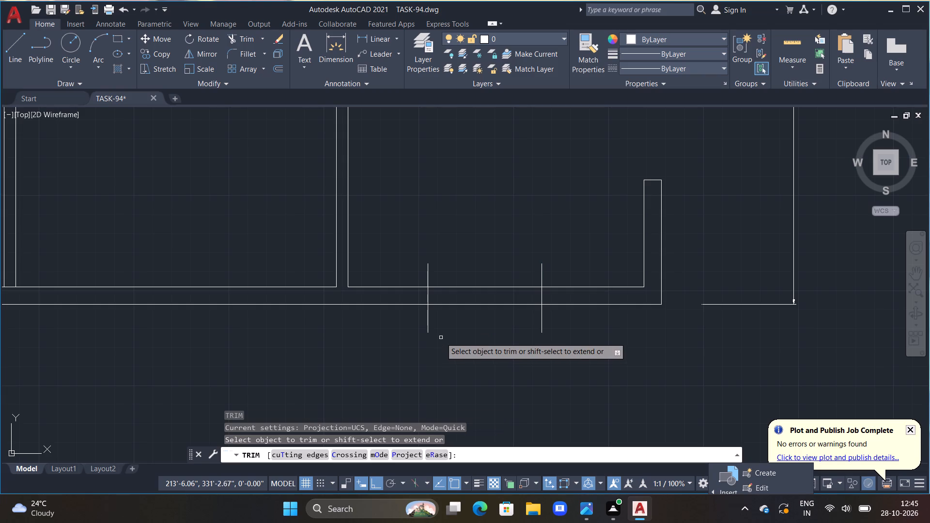
left_click_drag(424, 273, 562, 326)
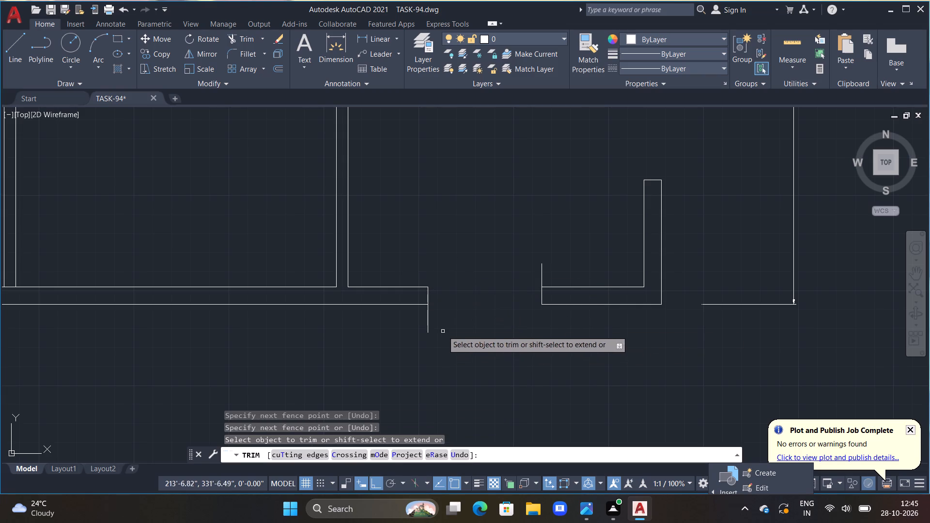
left_click(426, 321)
left_click_drag(427, 320, 448, 313)
left_click(537, 273)
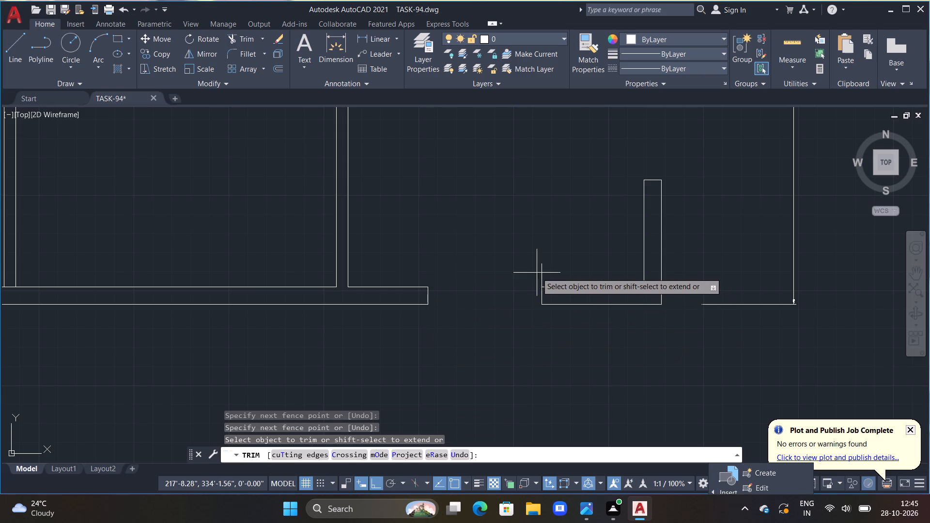
left_click(551, 265)
scroll(460, 245, "down", 1)
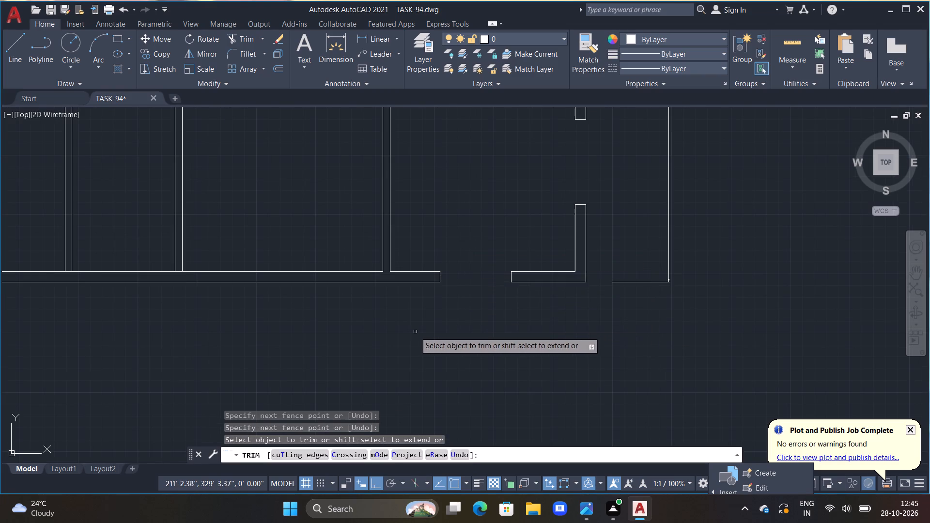
middle_click_drag(412, 332, 573, 341)
middle_click_drag(459, 344, 466, 342)
key("Escape")
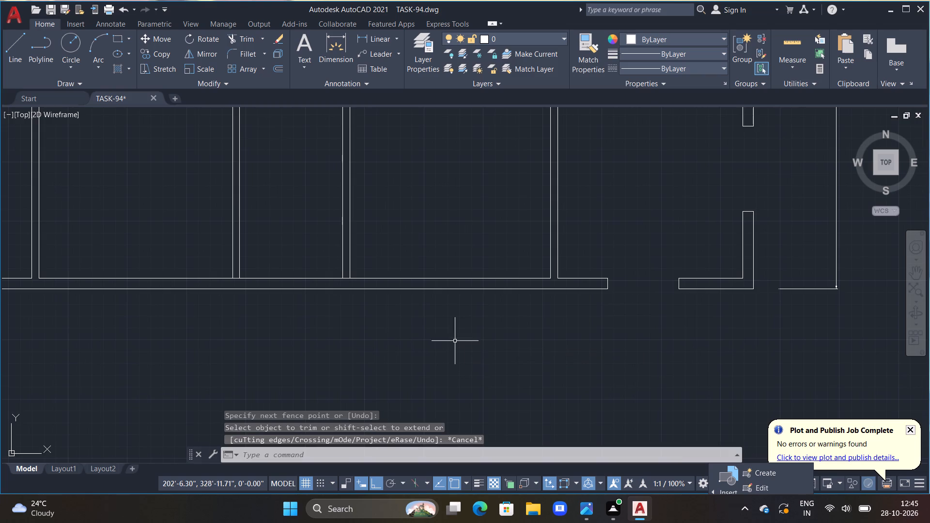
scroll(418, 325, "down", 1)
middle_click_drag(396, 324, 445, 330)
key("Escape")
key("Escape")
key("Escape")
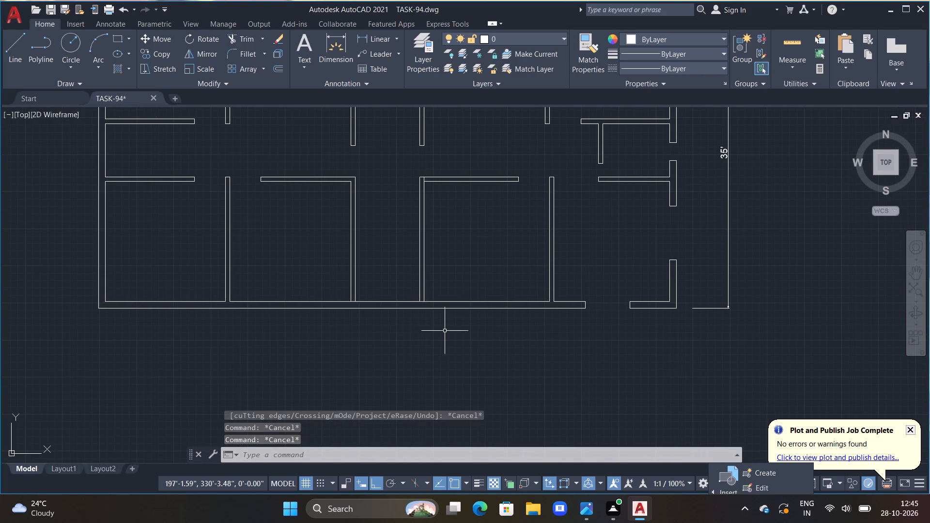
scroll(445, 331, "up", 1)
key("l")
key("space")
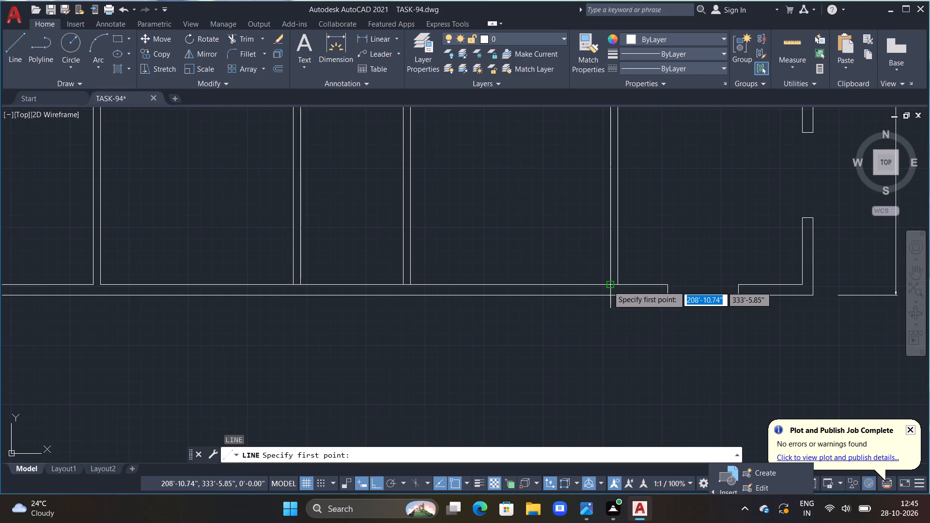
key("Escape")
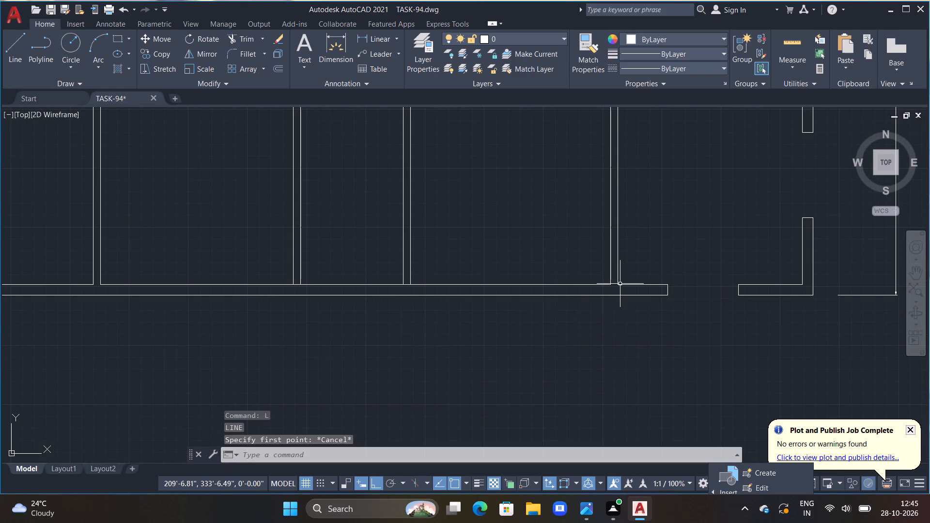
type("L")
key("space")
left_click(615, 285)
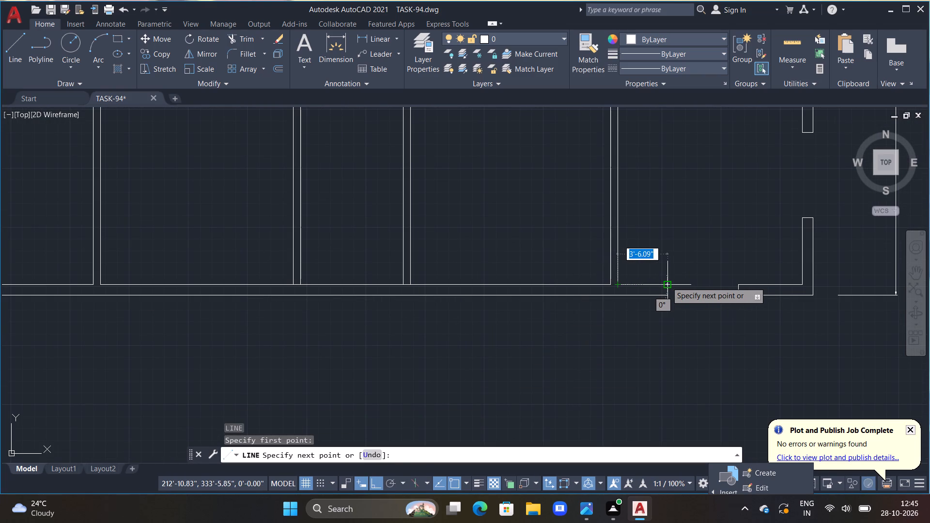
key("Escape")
Draw a line 3' left from the bottom-right partition along the bottom wall's inner face, and down across the wall.
type("L")
key("space")
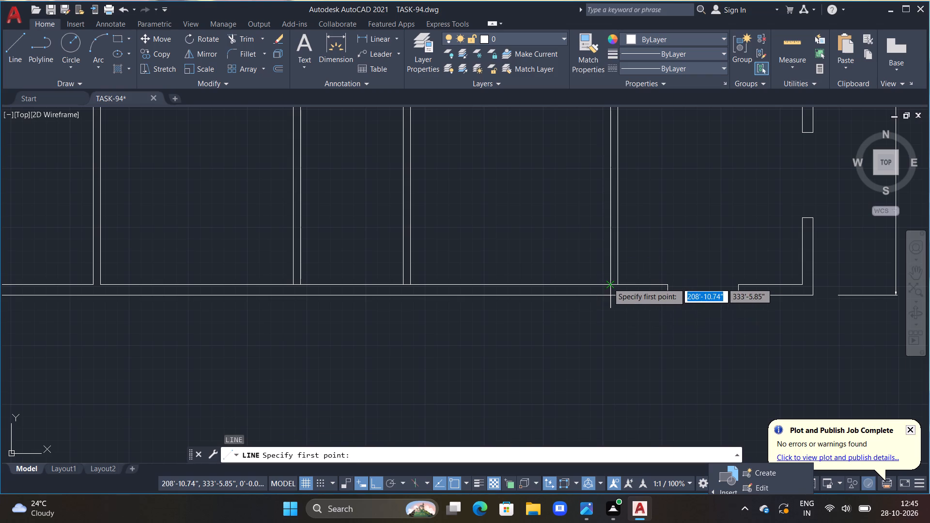
left_click_drag(608, 282, 575, 287)
type("3'")
key("Return")
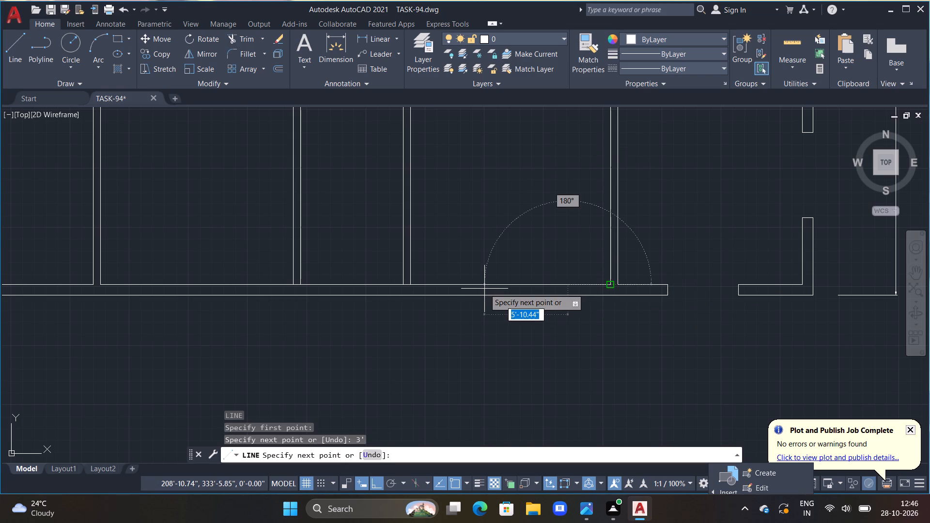
left_click(561, 350)
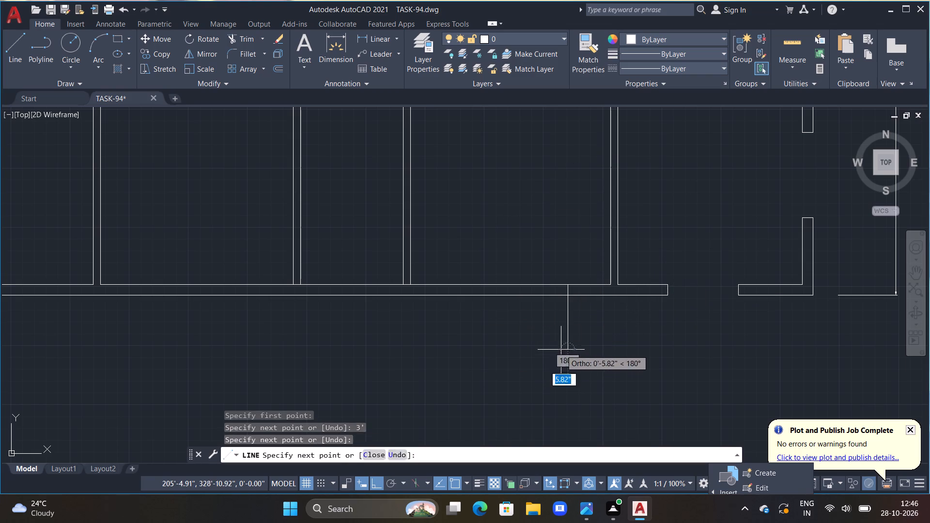
key("Escape")
Offset the vertical mark on the bottom wall, just left of the bottom-right room's partition, 5' to the left.
type("OFF")
key("space")
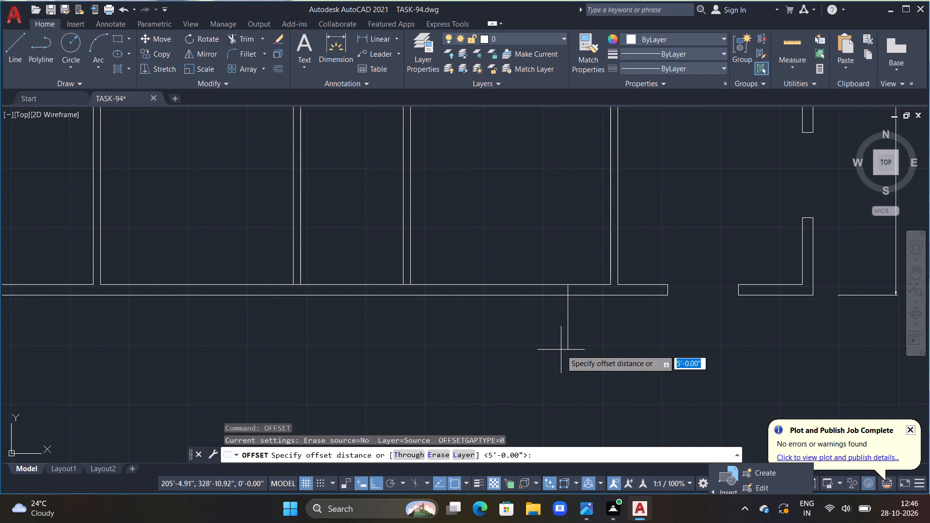
type("4'")
key("Return")
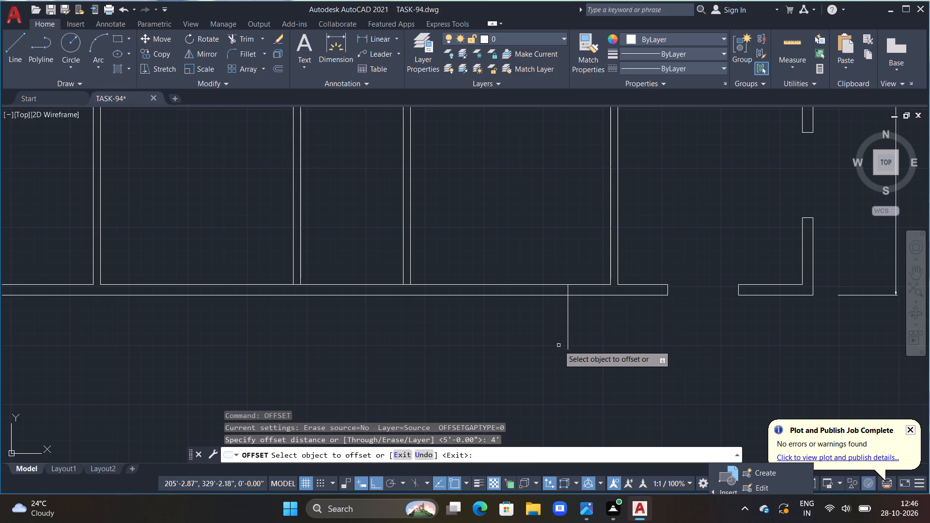
left_click(567, 338)
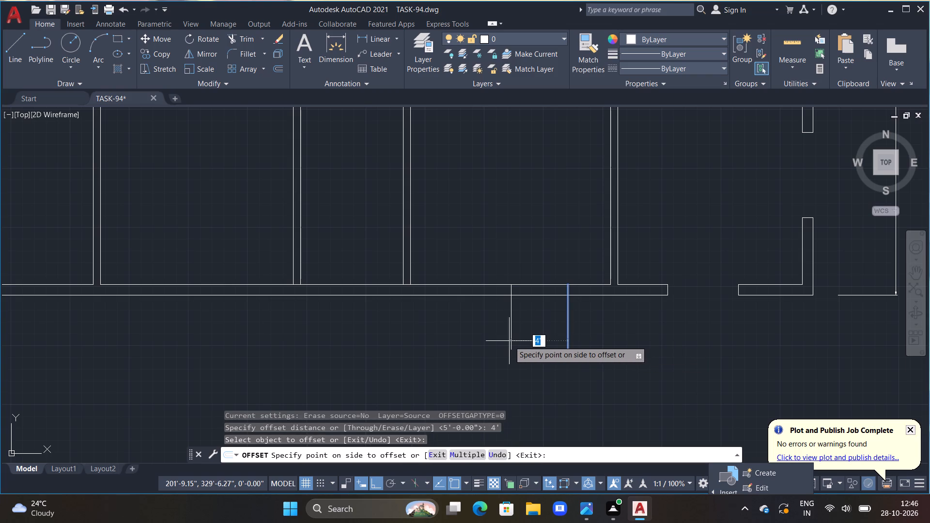
type("5'")
key("Return")
key("Escape")
Trim the bottom wall lines between the two marks and the marks' overhanging ends to form a 5' opening.
type("TR")
key("space")
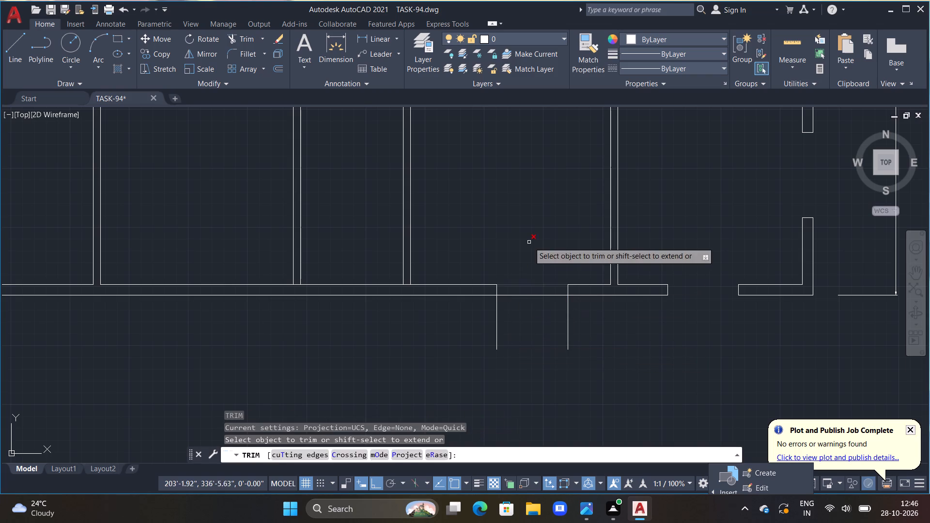
left_click_drag(529, 241, 503, 345)
left_click(501, 348)
left_click_drag(489, 333, 554, 329)
left_click_drag(573, 322, 560, 323)
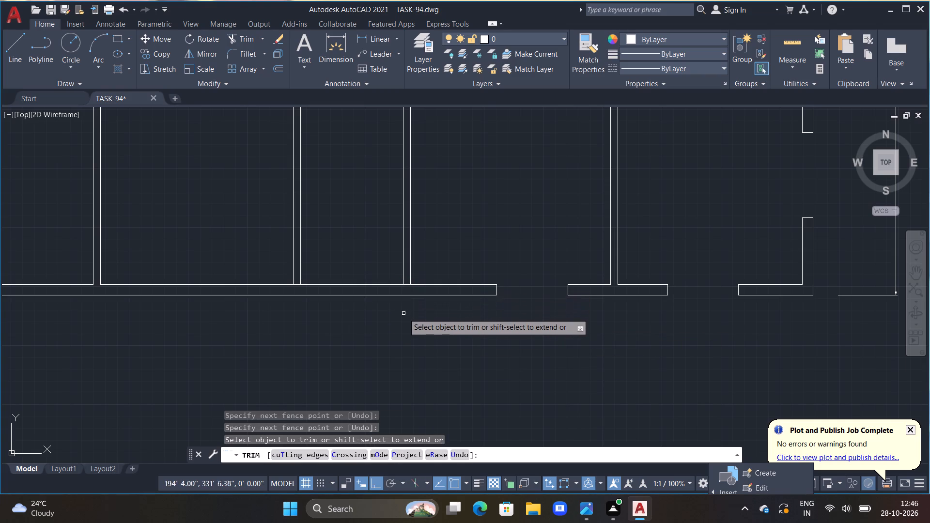
Offset the bottom outer wall's inner line 5'2" upward into the central passage.
scroll(403, 322, "down", 2)
middle_click_drag(373, 335, 375, 335)
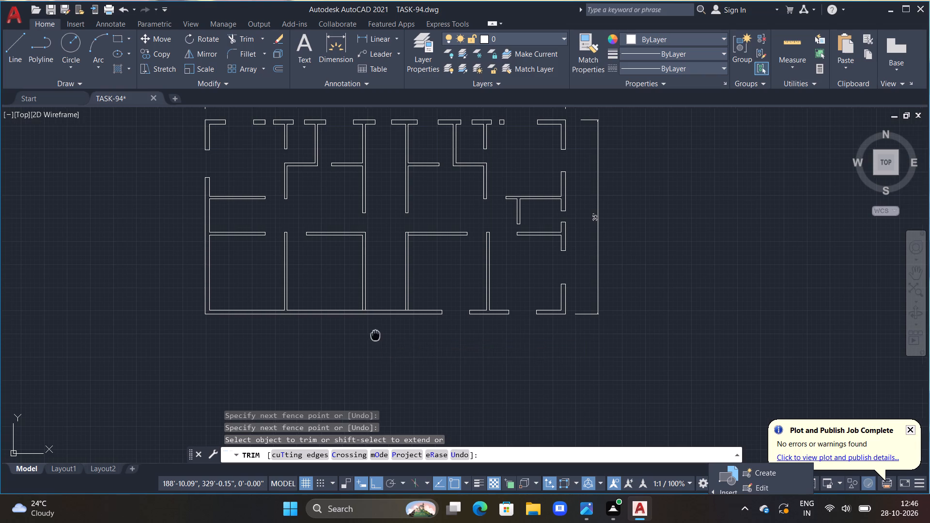
middle_click_drag(375, 335, 422, 336)
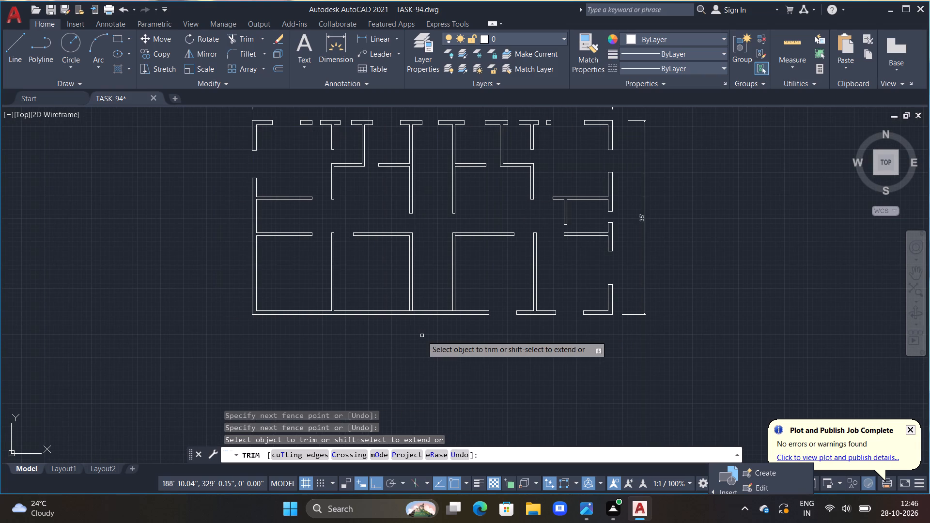
scroll(410, 330, "up", 1)
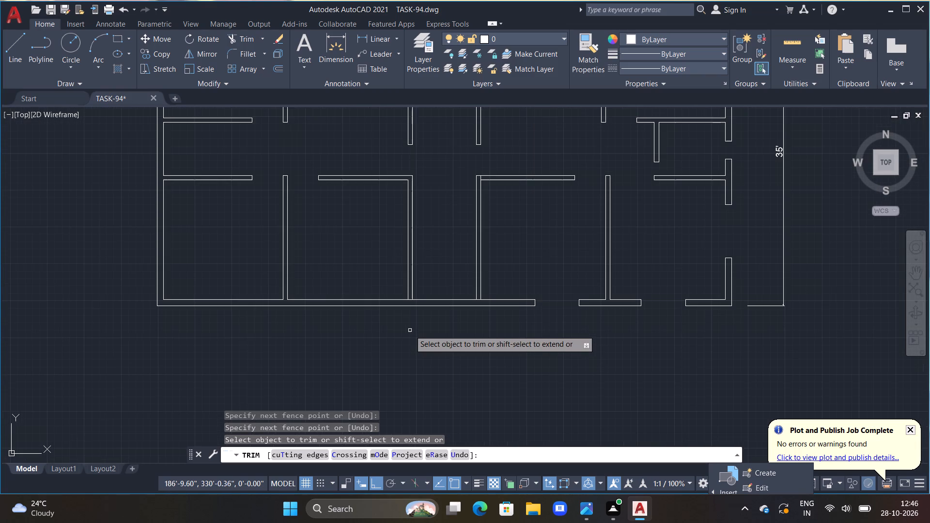
scroll(410, 324, "up", 1)
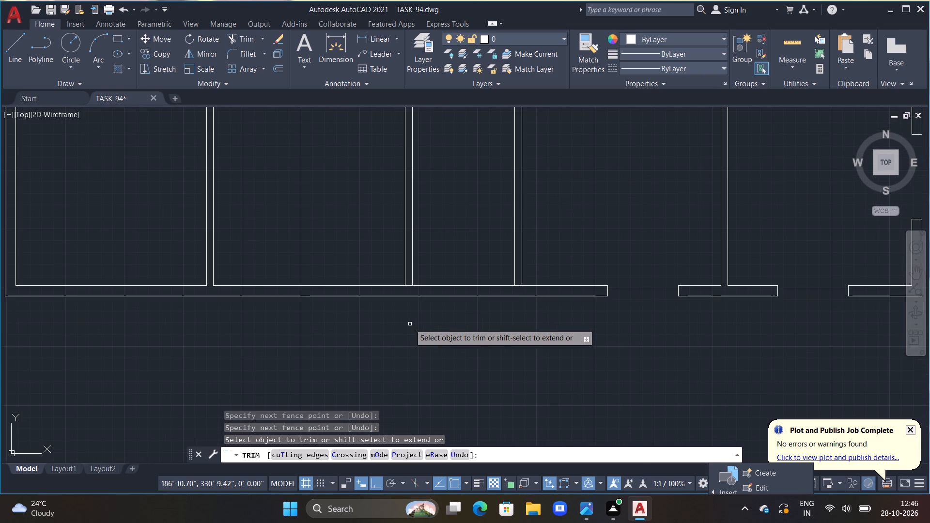
key("Escape")
key("Escape")
key("Escape")
key("Escape")
key("Escape")
type("OFF")
key("space")
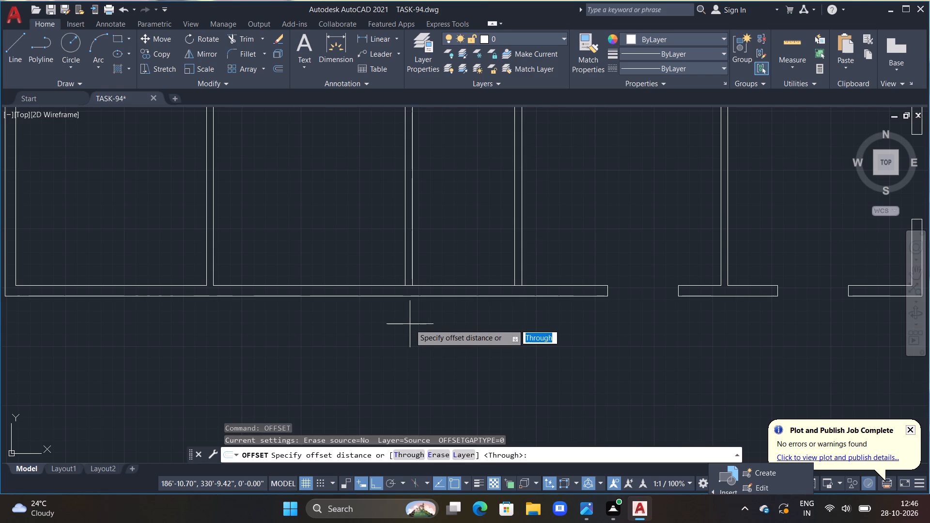
type("5'2\"")
key("Return")
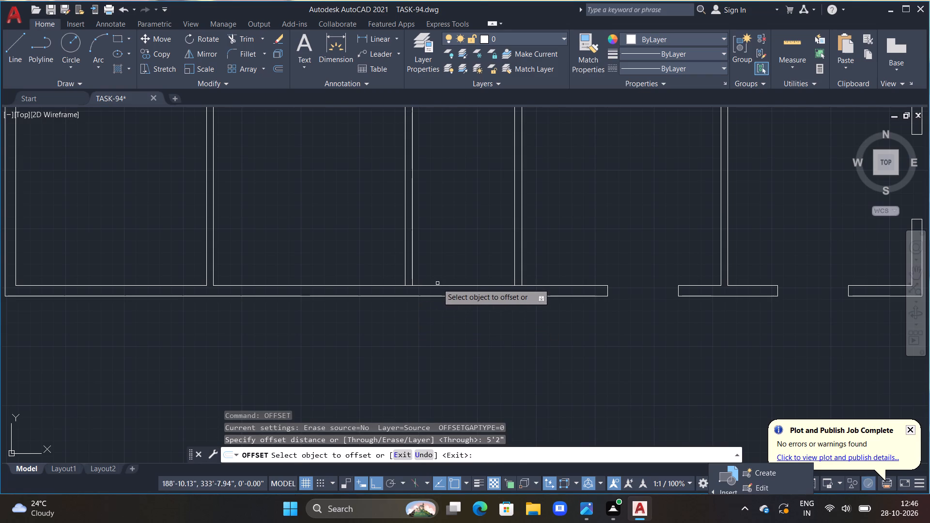
left_click_drag(439, 284, 441, 277)
left_click(452, 224)
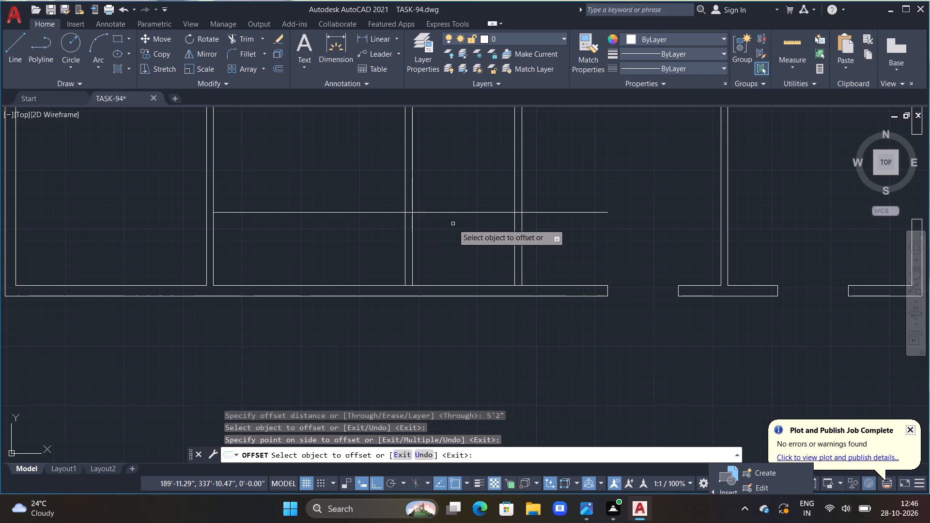
middle_click_drag(453, 224, 447, 290)
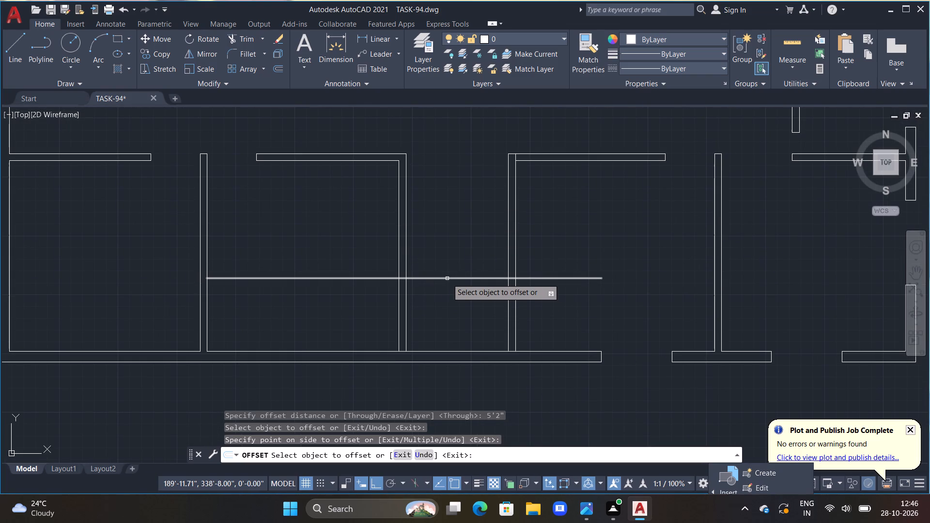
key("Escape")
key("Escape")
key("Escape")
key("Escape")
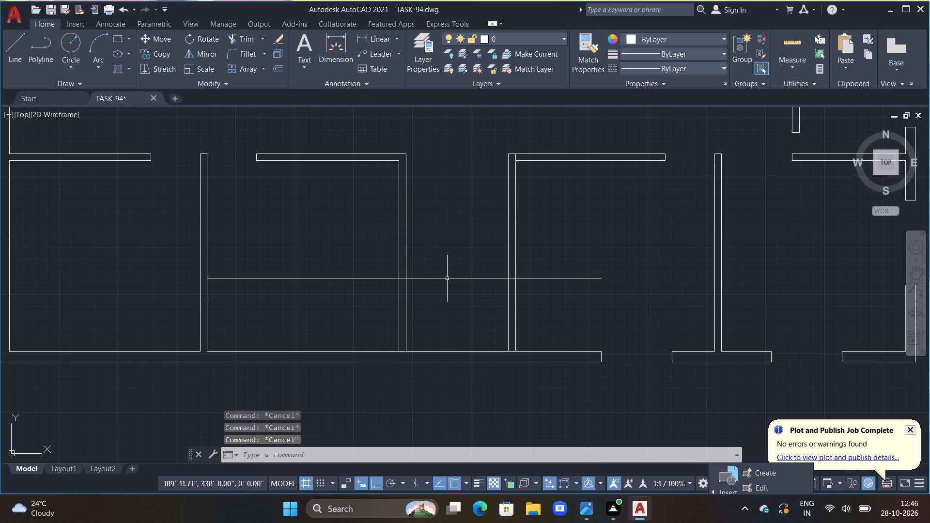
Trim the offset horizontal line back to the part spanning the central passage between its two partitions.
type("TR")
key("space")
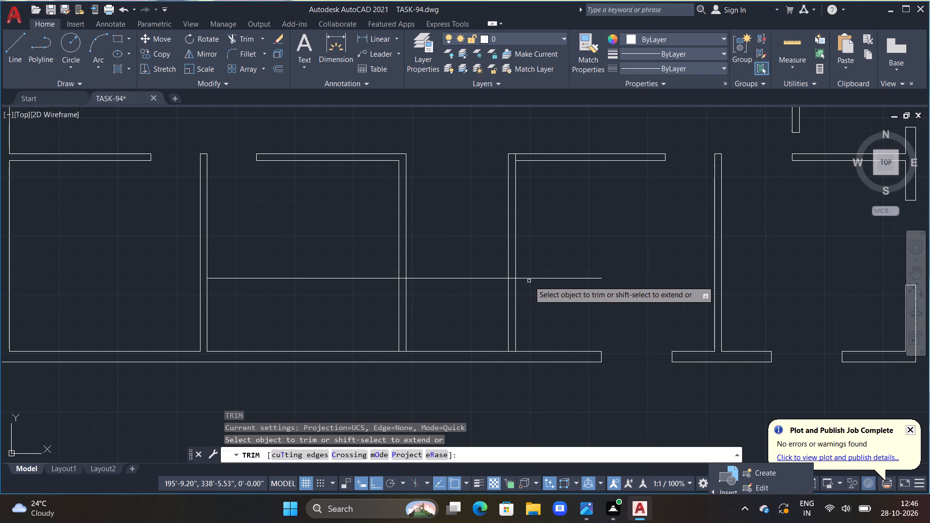
left_click(529, 277)
left_click_drag(533, 252, 541, 297)
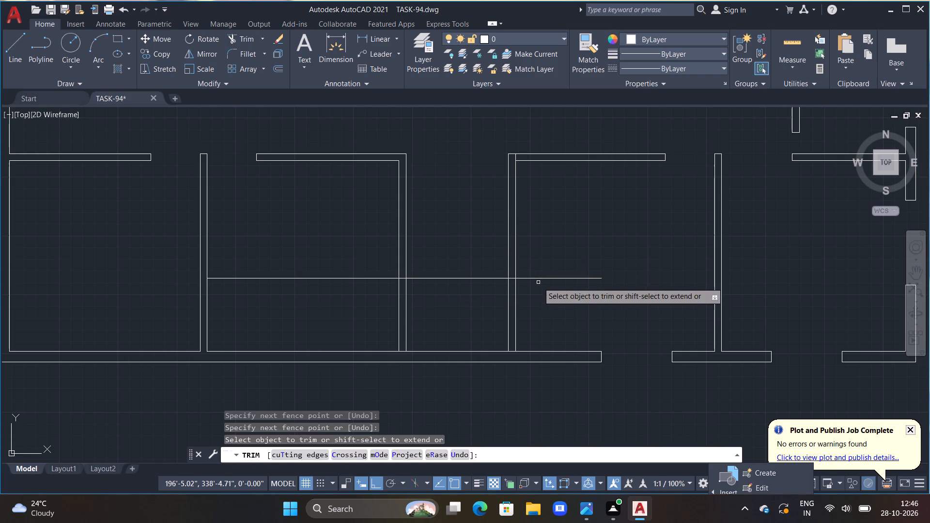
left_click_drag(538, 282, 538, 257)
scroll(510, 284, "up", 2)
left_click(513, 272)
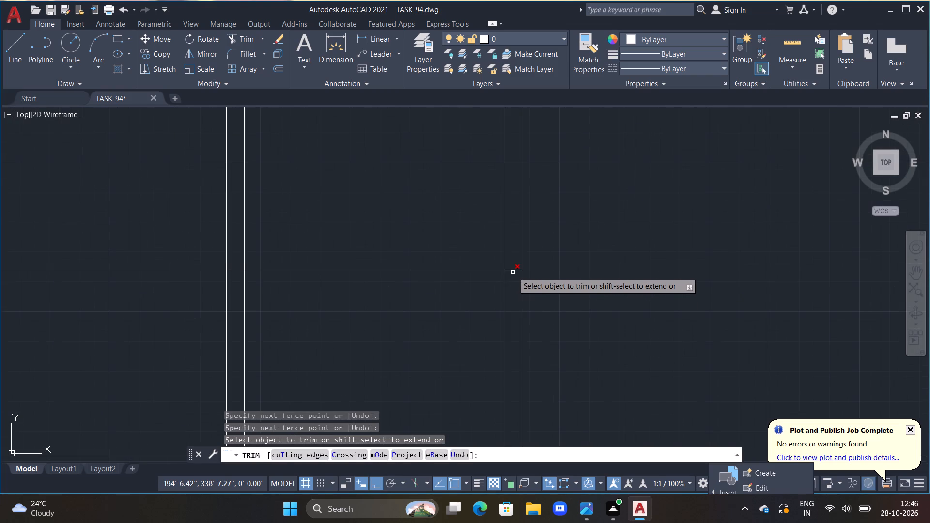
scroll(510, 279, "down", 1)
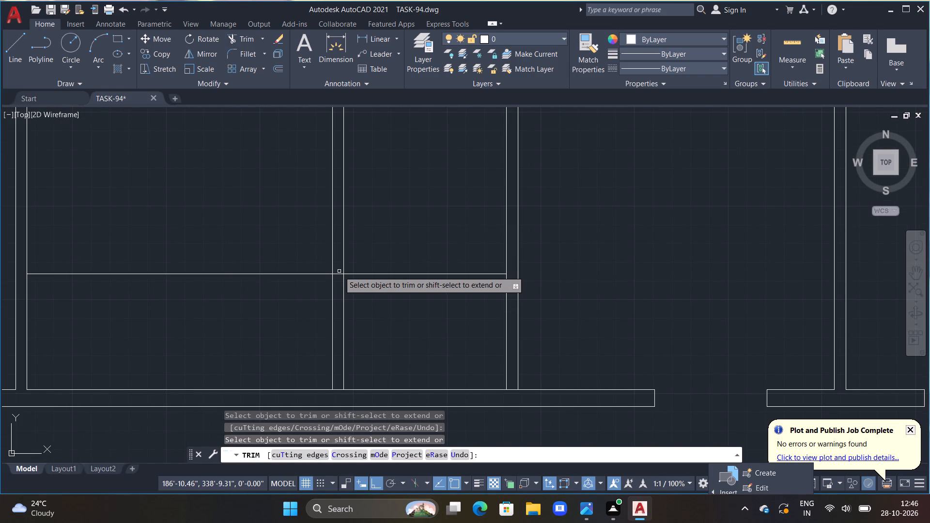
left_click(339, 273)
left_click(308, 274)
scroll(307, 273, "down", 2)
scroll(327, 341, "down", 2)
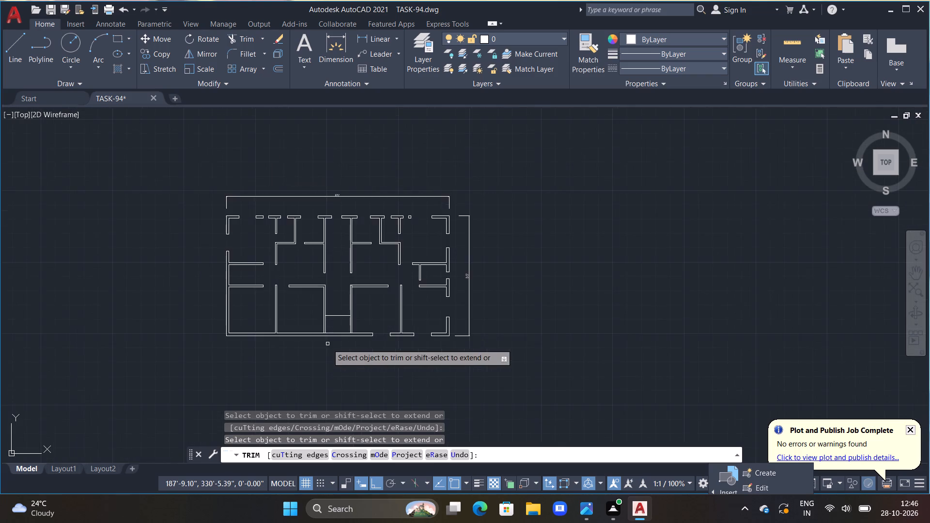
middle_click_drag(327, 344, 533, 323)
key("Escape")
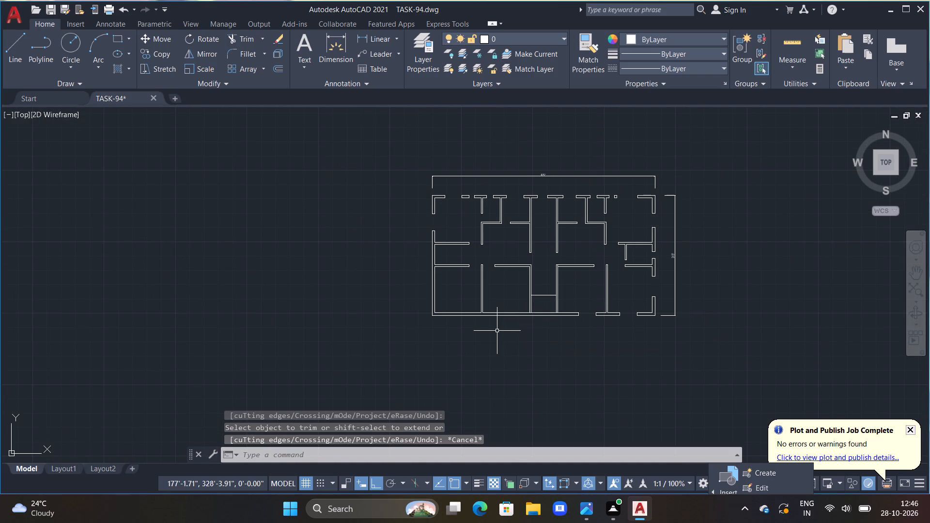
Draw a vertical line across the bottom outer wall of the bottom-left room, near its outer corner.
scroll(493, 293, "up", 2)
scroll(493, 293, "down", 2)
scroll(522, 338, "up", 2)
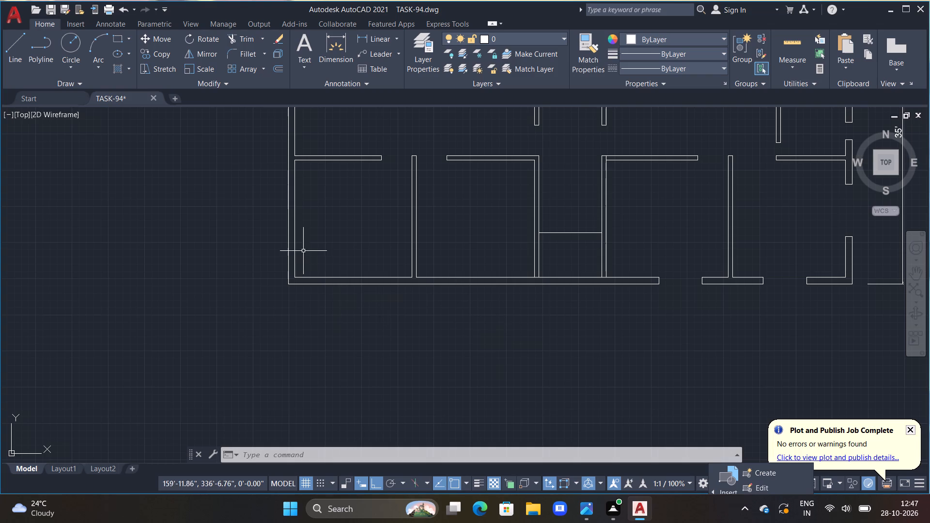
middle_click_drag(310, 251, 361, 255)
scroll(361, 256, "up", 1)
key("Escape")
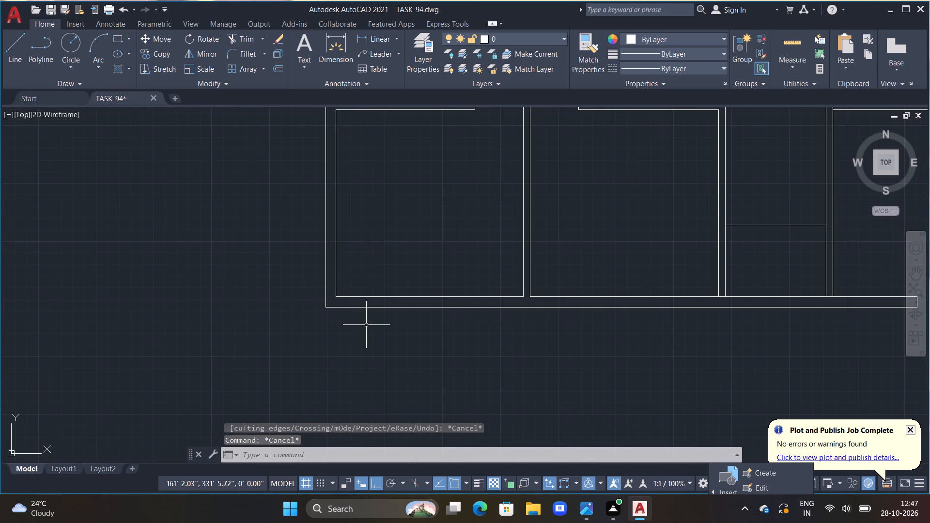
type("L")
key("space")
left_click_drag(384, 272, 384, 306)
left_click(385, 347)
key("grave")
key("Escape")
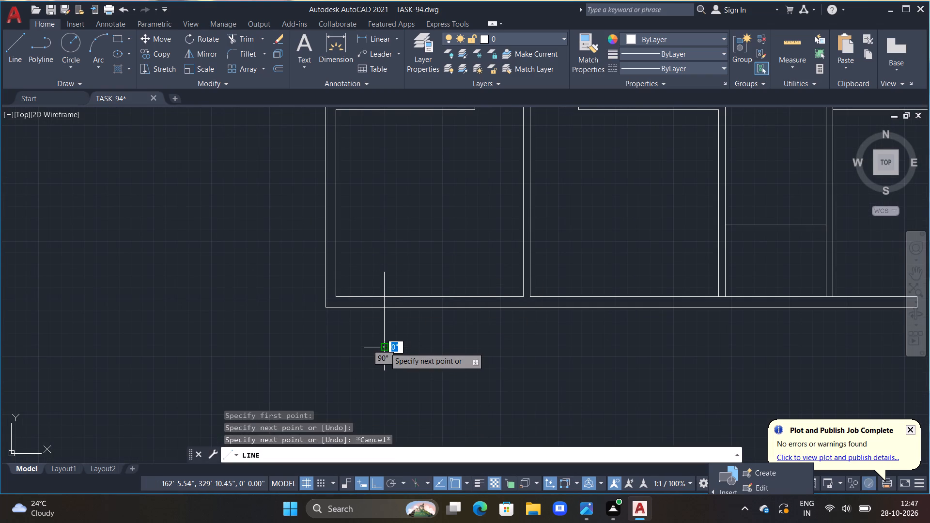
key("Escape")
key("Escape")
Offset the vertical line on the bottom-left room's bottom wall 5' to the right.
type("OFF")
key("space")
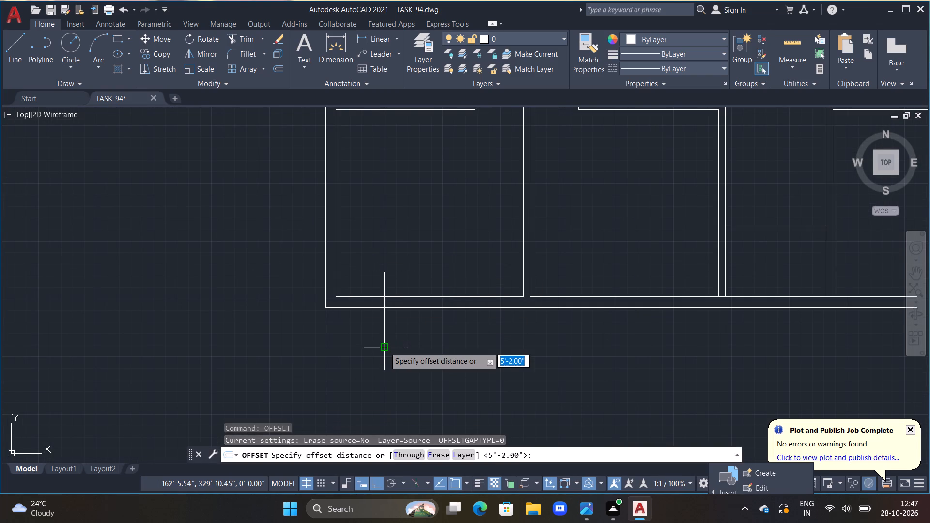
type("4'")
key("Return")
left_click(385, 347)
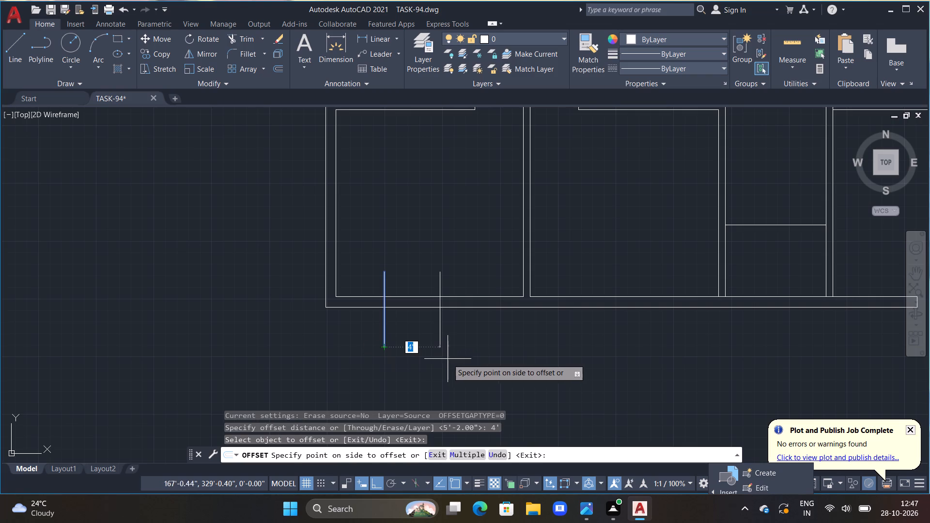
type("5'")
key("Return")
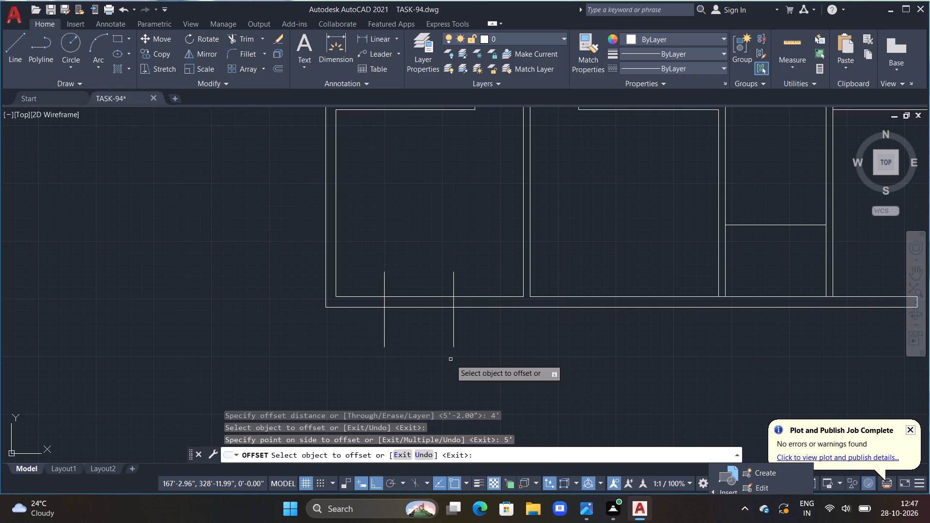
key("Escape")
Draw a vertical line across the bottom outer wall of the second room from the left, near its left partition.
type("L")
key("space")
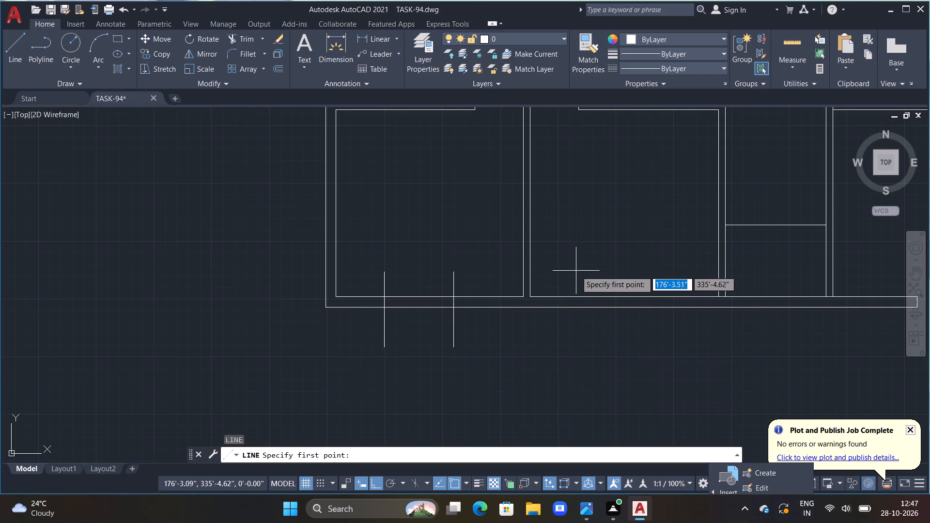
left_click_drag(576, 271, 576, 277)
left_click(586, 366)
key("Escape")
Offset the vertical line on the second room's bottom wall 5' to the right.
type("OFF 5'")
key("Return")
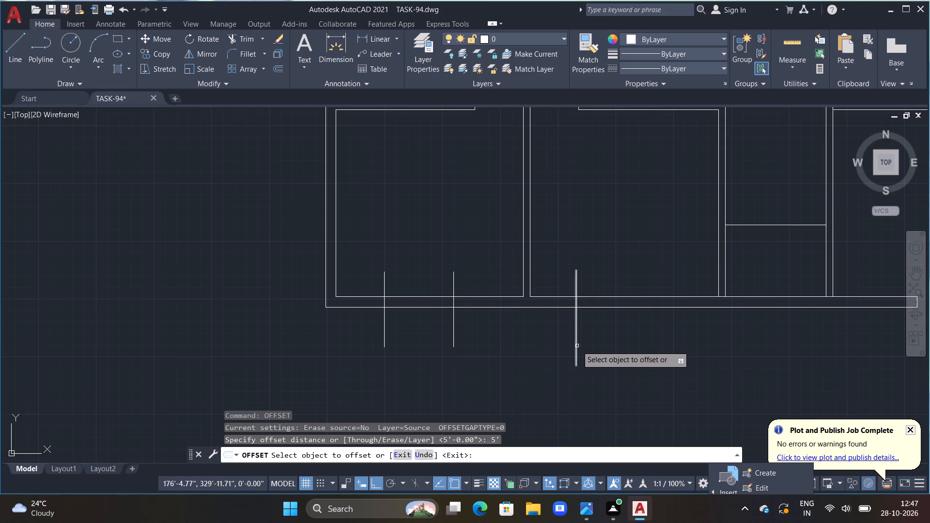
left_click(576, 345)
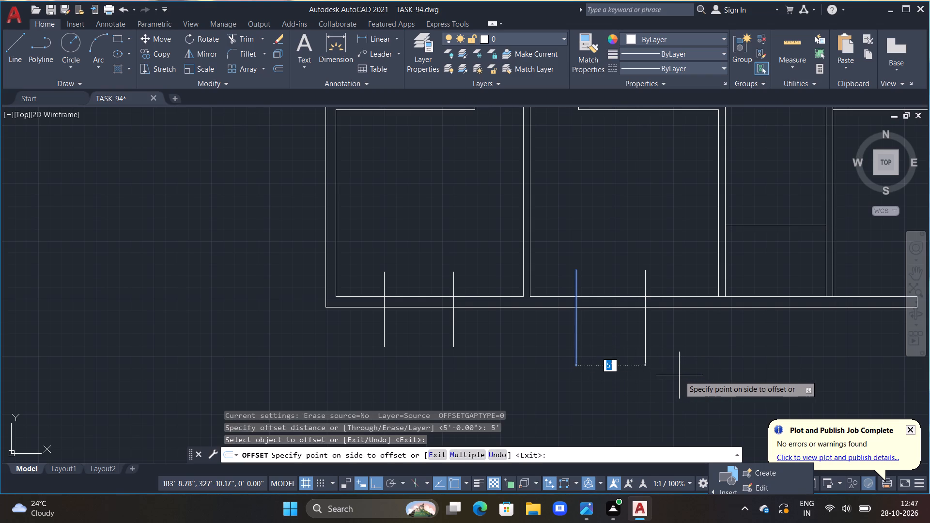
left_click(678, 375)
key("Escape")
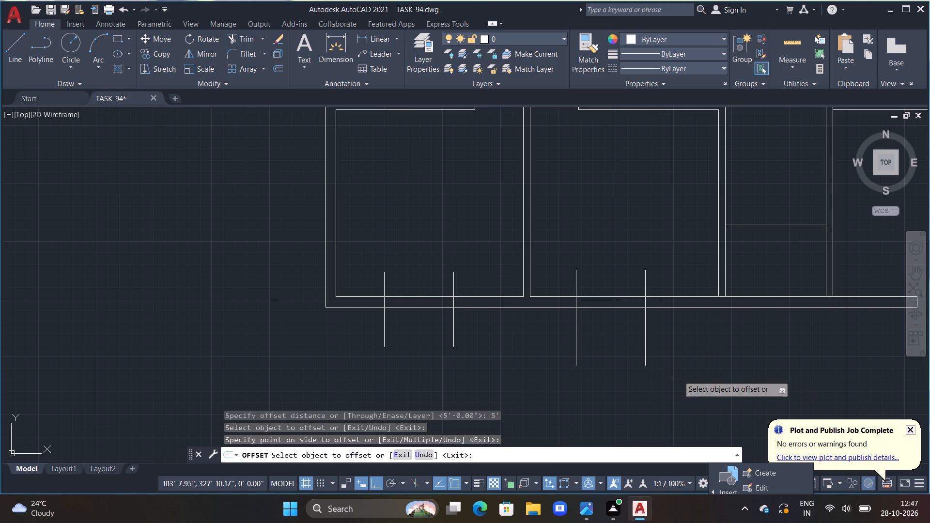
Trim the bottom-left room's outer wall between the two vertical lines and remove the projecting line ends, leaving a capped 5' opening.
type("TR")
key("space")
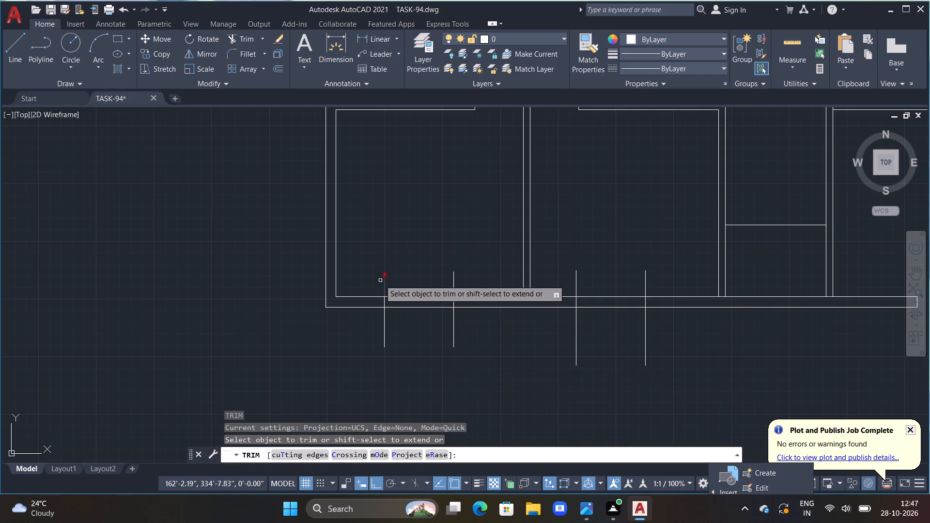
left_click_drag(376, 276, 467, 329)
left_click_drag(361, 325, 364, 325)
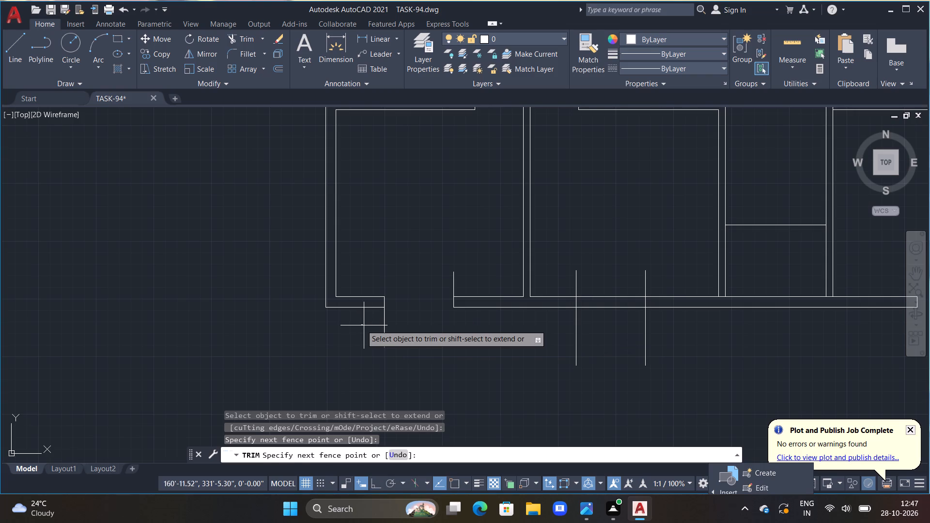
left_click_drag(364, 325, 469, 281)
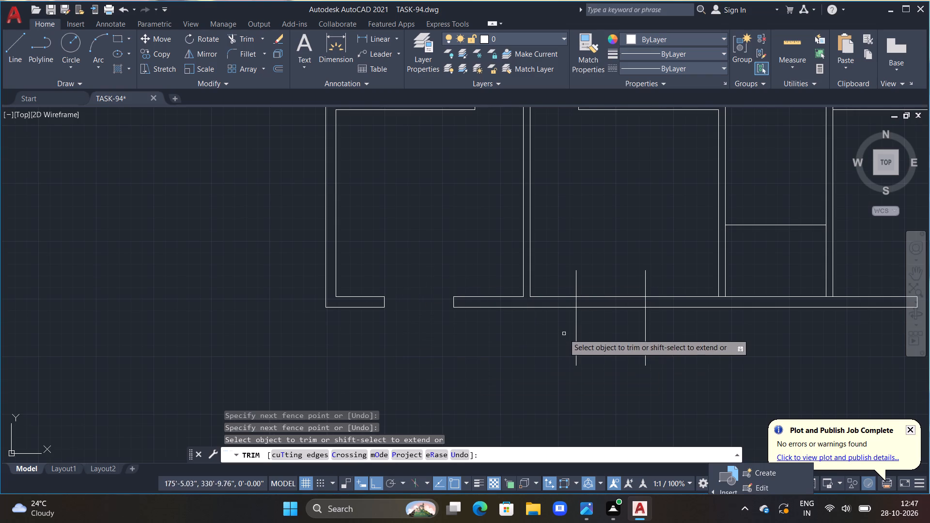
Trim the second room's bottom outer wall between its two vertical lines and remove the projecting line ends, leaving a capped 5' opening.
left_click_drag(564, 325, 623, 289)
left_click_drag(633, 288, 642, 288)
double_click(644, 288)
left_click(646, 282)
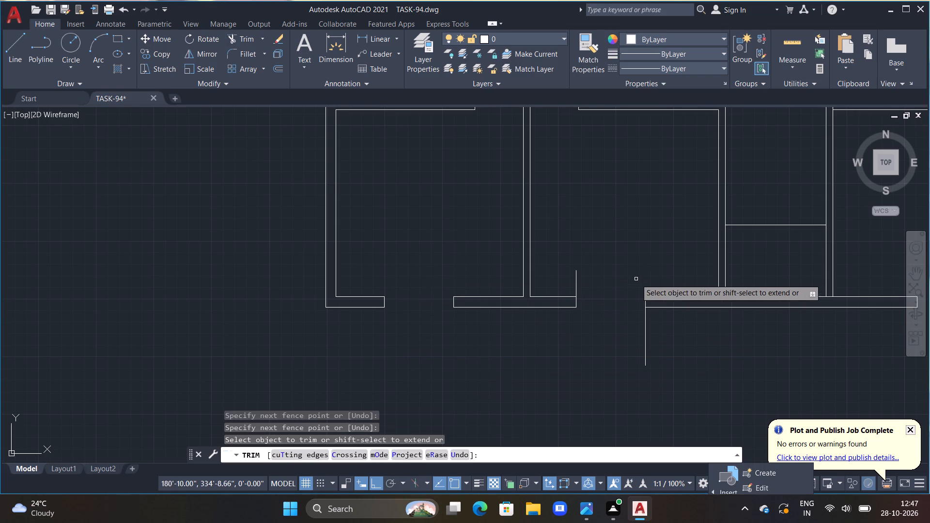
left_click_drag(560, 275, 662, 340)
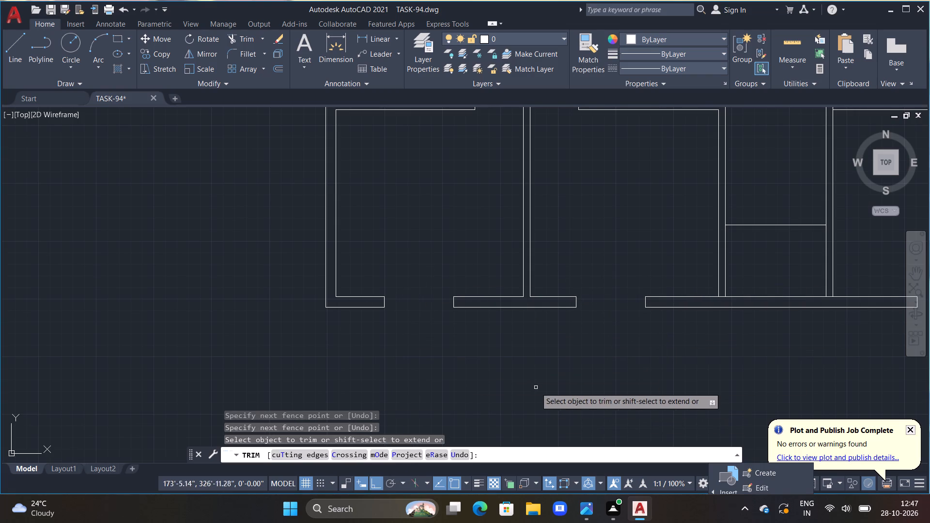
scroll(525, 379, "down", 2)
middle_click_drag(521, 379, 357, 370)
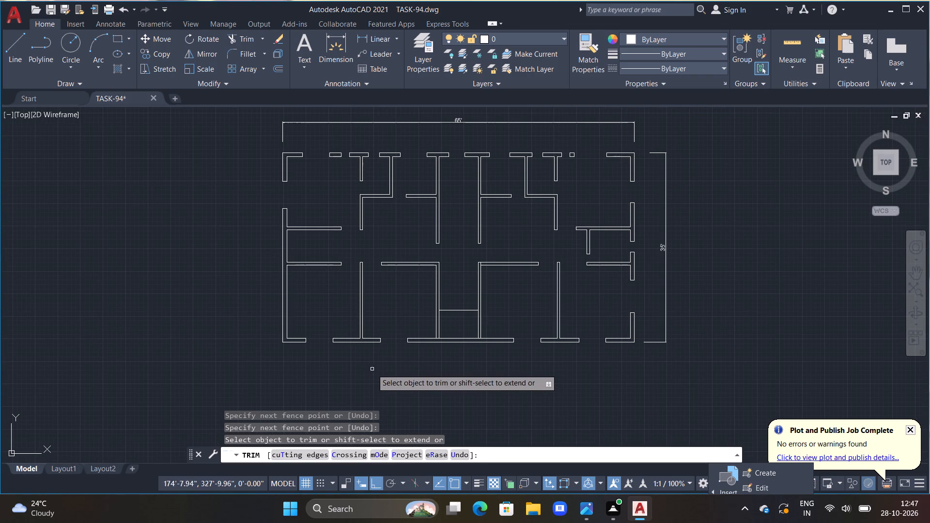
key("Escape")
key("Escape")
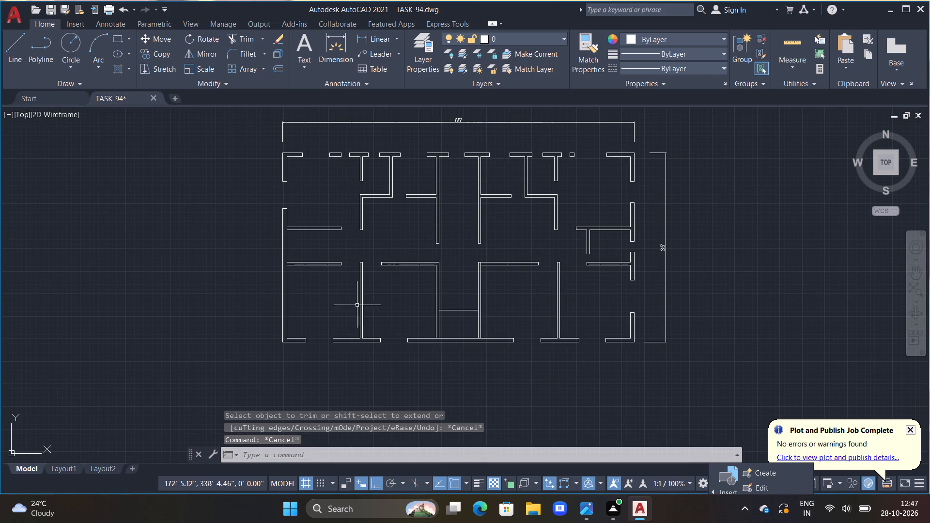
Set the current object colour to index colour 140.
middle_click_drag(341, 266, 374, 353)
key("Escape")
key("Escape")
scroll(344, 255, "up", 1)
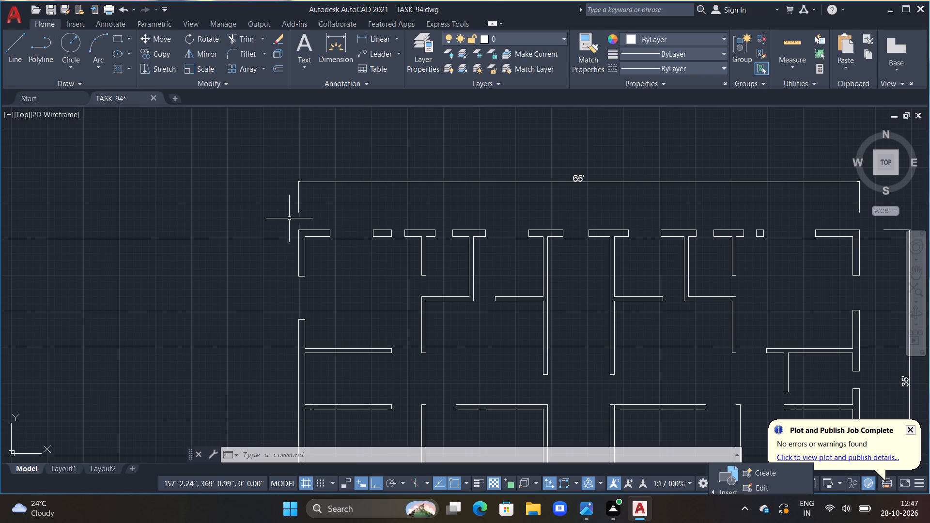
scroll(341, 237, "up", 1)
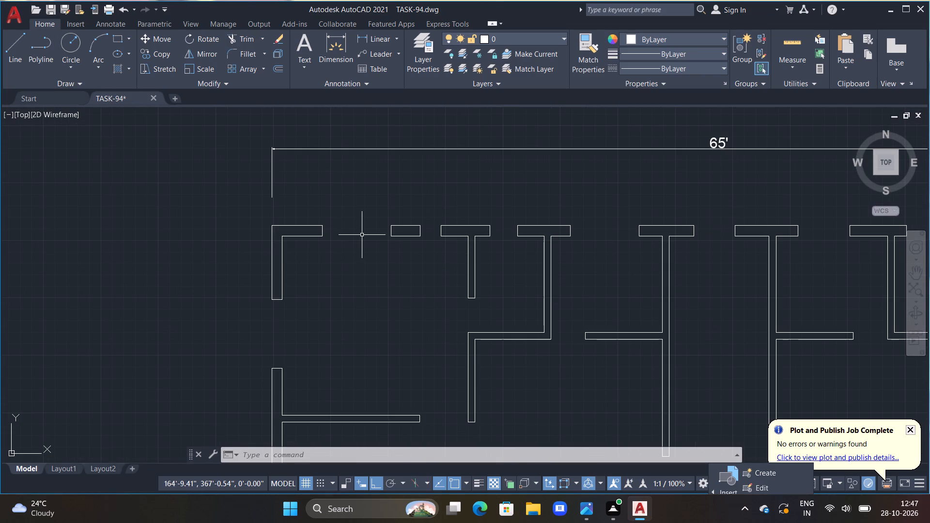
scroll(362, 235, "up", 1)
scroll(362, 235, "down", 1)
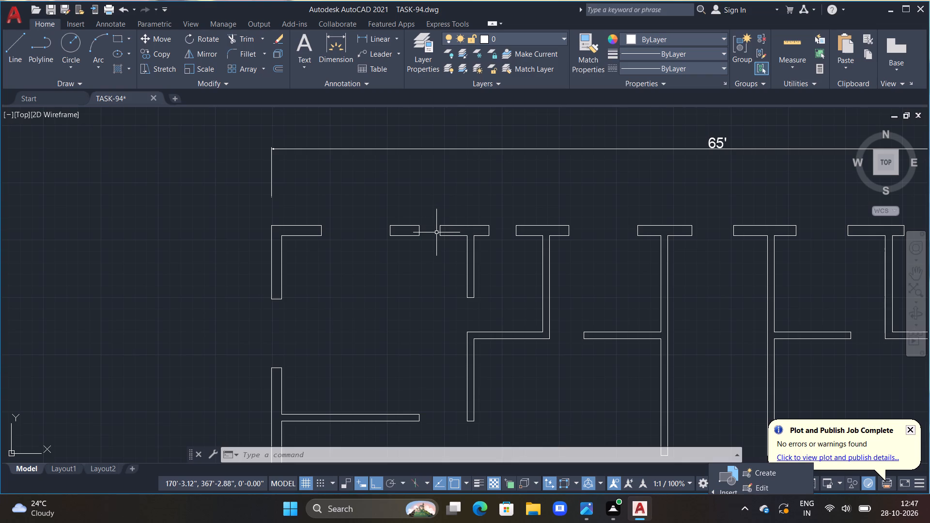
scroll(436, 232, "up", 1)
scroll(419, 240, "down", 1)
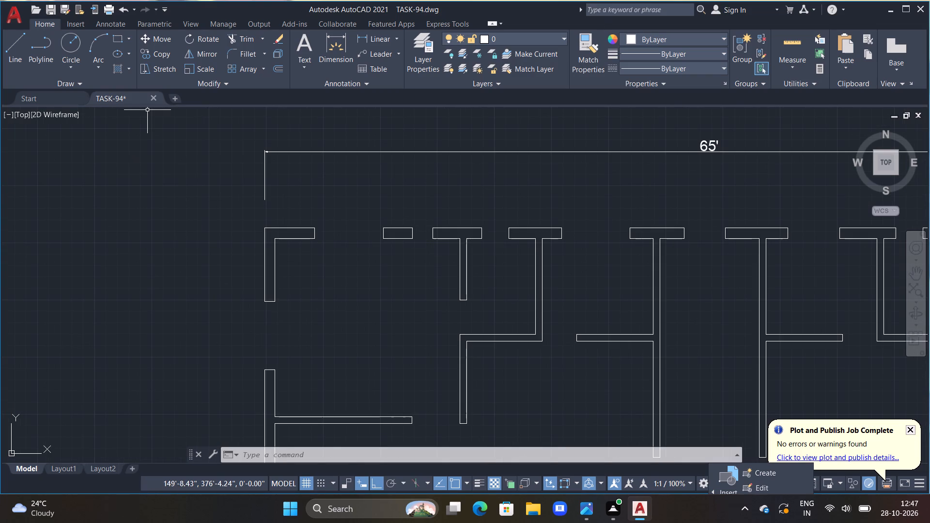
left_click(661, 38)
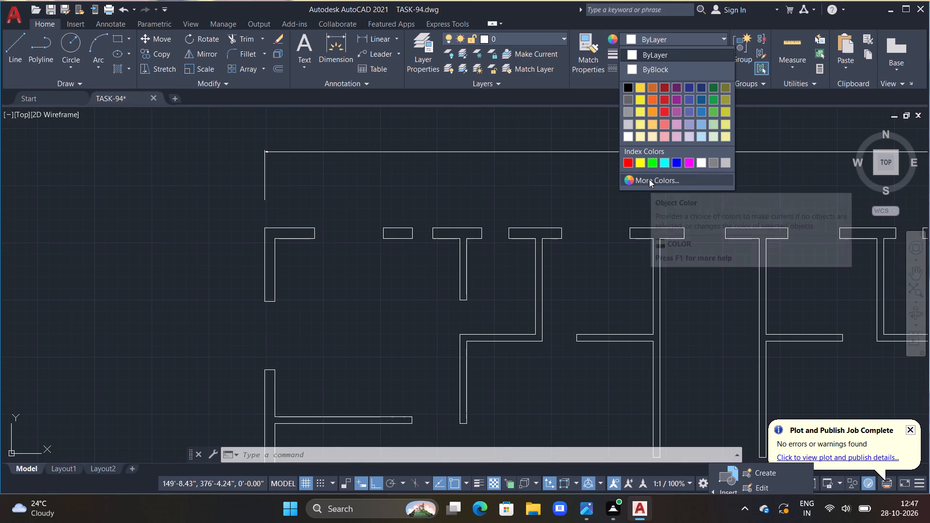
left_click(649, 179)
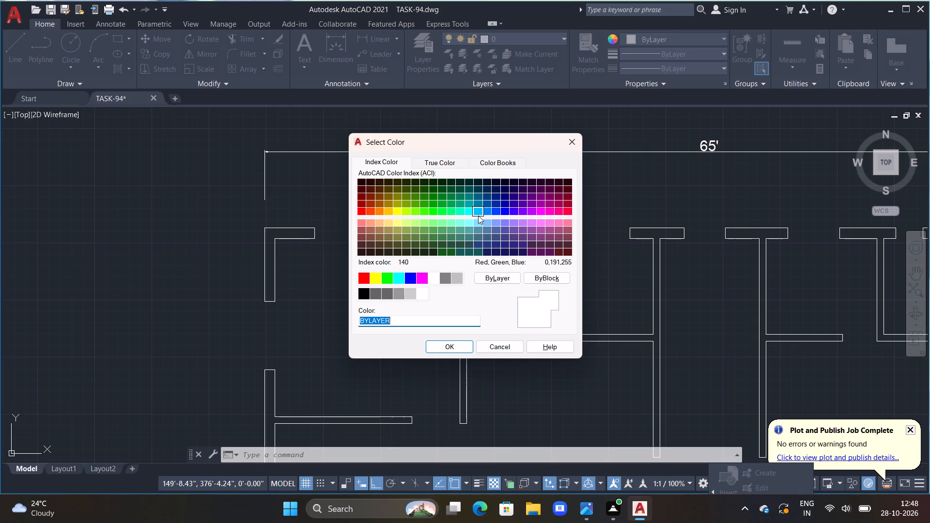
left_click(478, 214)
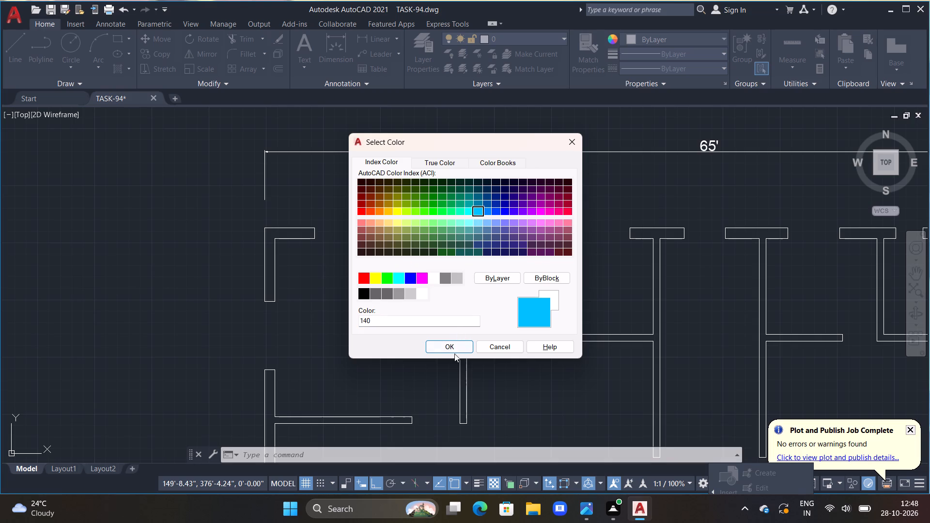
left_click(453, 345)
Outline the 5' opening in the top-left room's top wall with a closed rectangle of lines joining the wall ends.
type("L")
key("space")
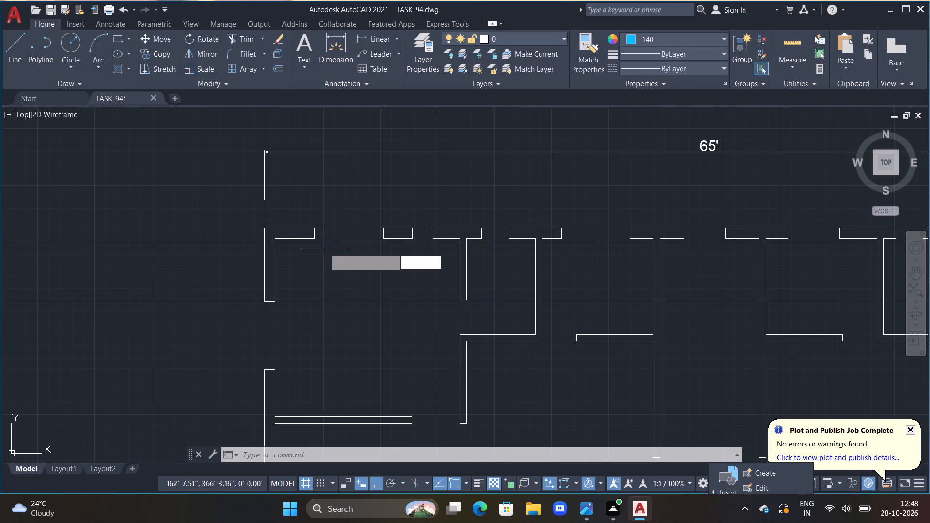
left_click(313, 228)
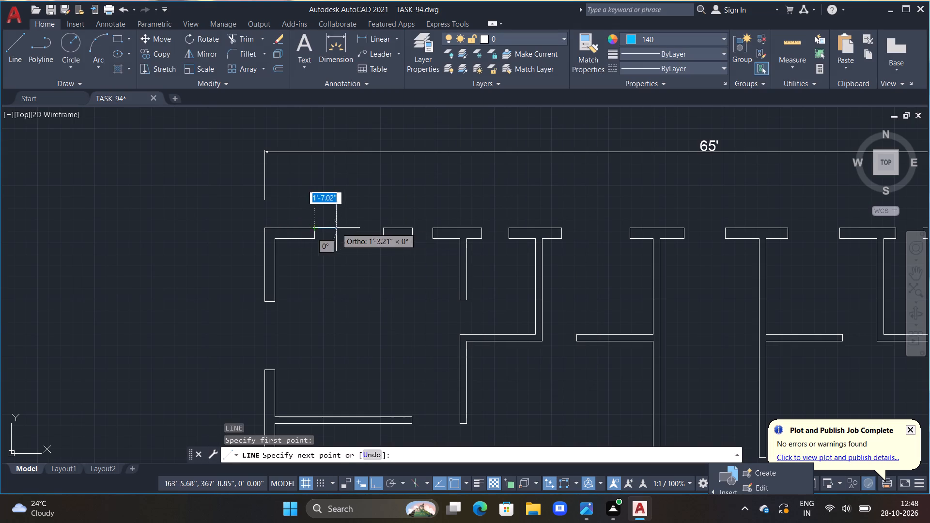
left_click(386, 228)
left_click(387, 240)
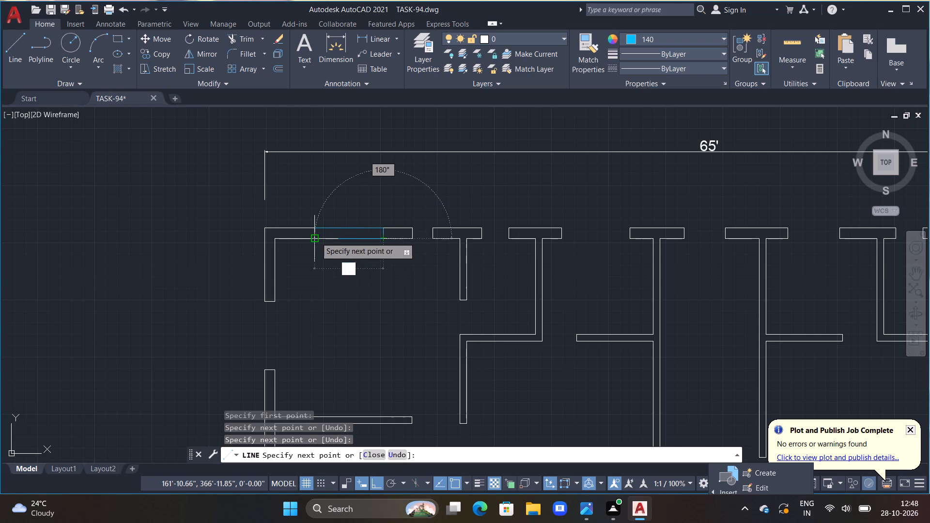
left_click(315, 237)
left_click(315, 226)
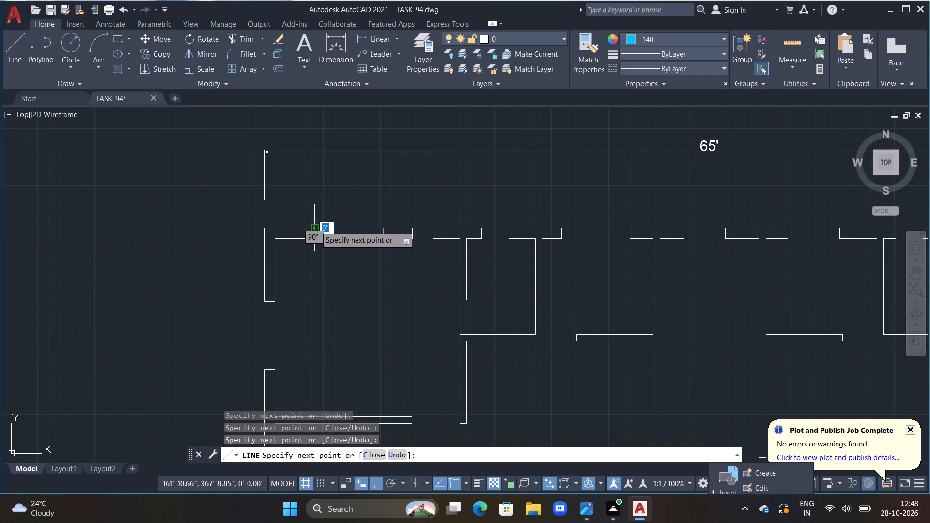
key("Escape")
Outline the 2' top-wall opening of the small room beside the top-left room with a closed rectangle of lines.
scroll(494, 239, "up", 1)
type("L")
key("space")
left_click(473, 236)
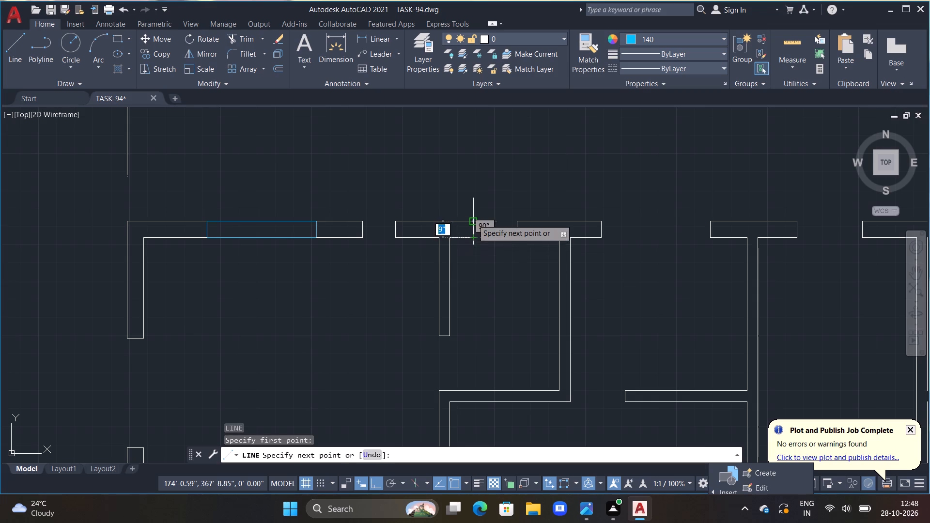
left_click(473, 219)
left_click(519, 220)
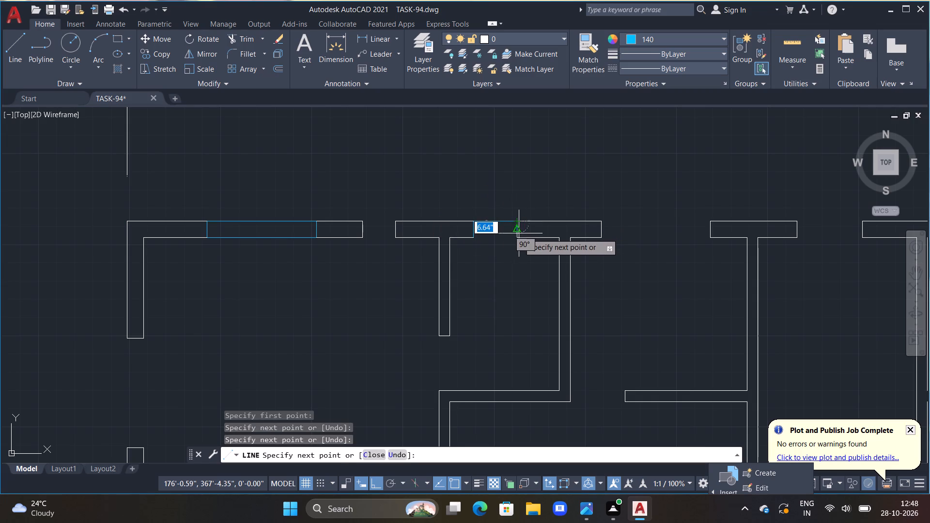
double_click(518, 236)
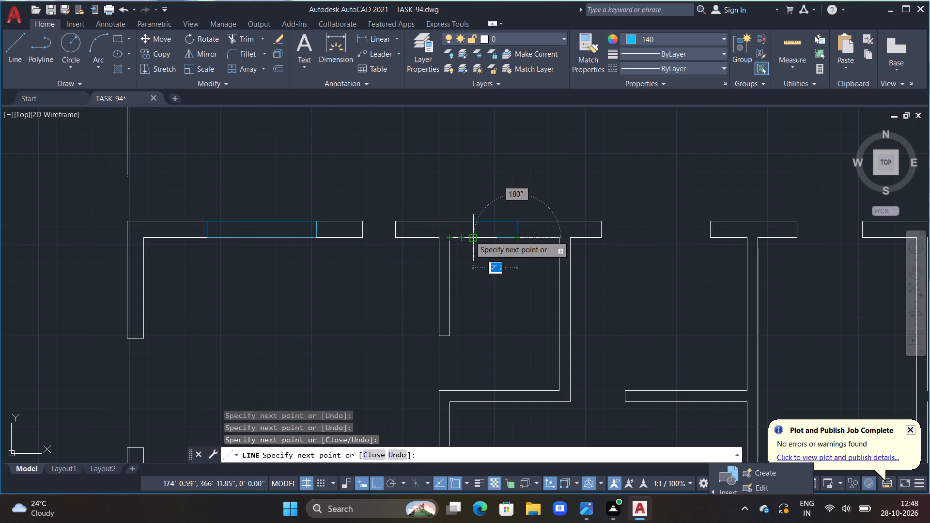
left_click(471, 236)
key("Escape")
Outline the next 5' top-wall opening, just past the 2' one, with a closed rectangle of lines.
middle_click_drag(593, 251, 526, 265)
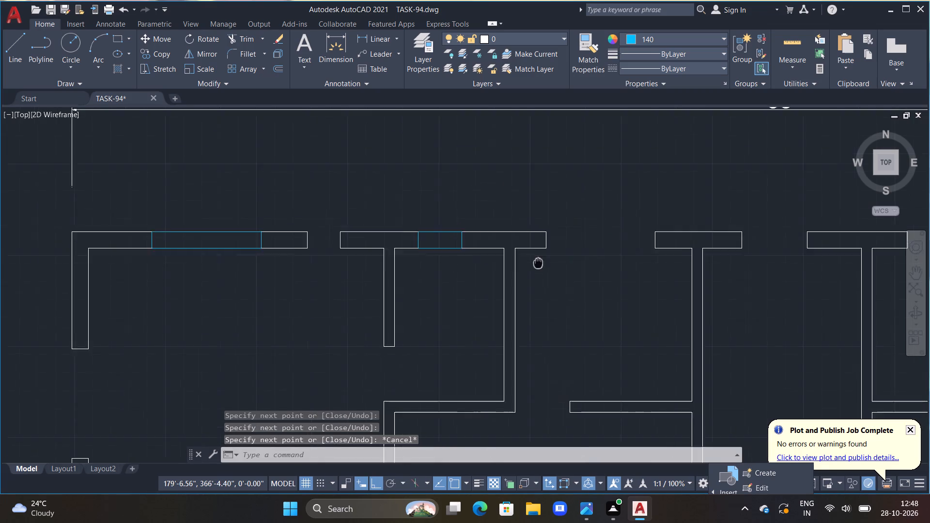
middle_click_drag(526, 265, 247, 299)
type("L")
key("space")
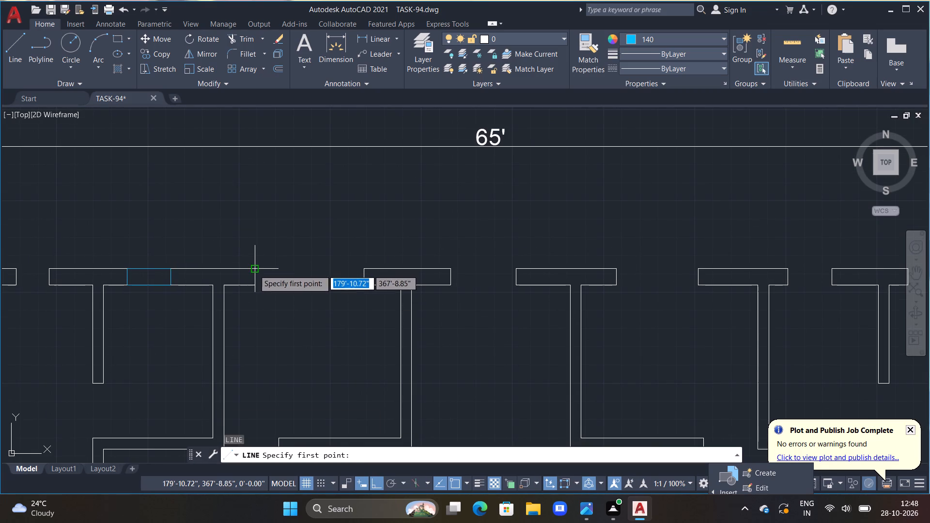
double_click(254, 270)
left_click(253, 287)
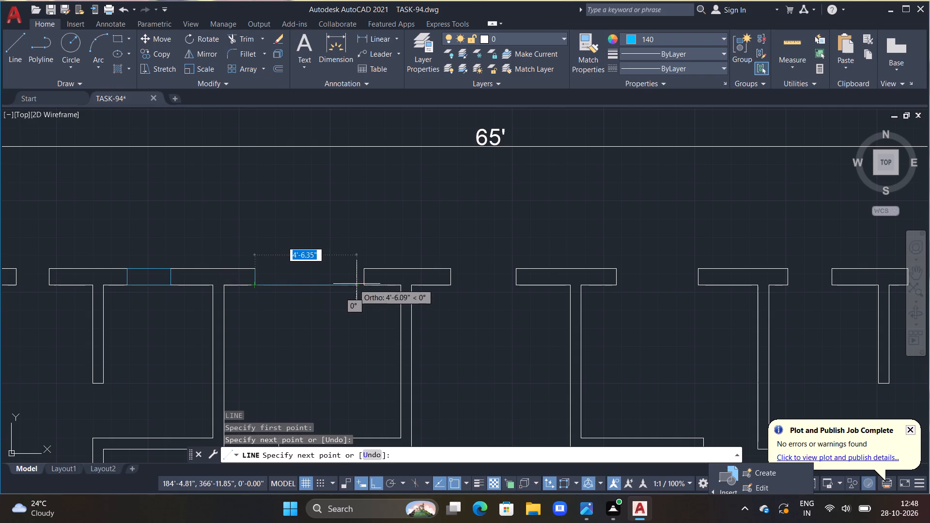
left_click(364, 284)
left_click(367, 269)
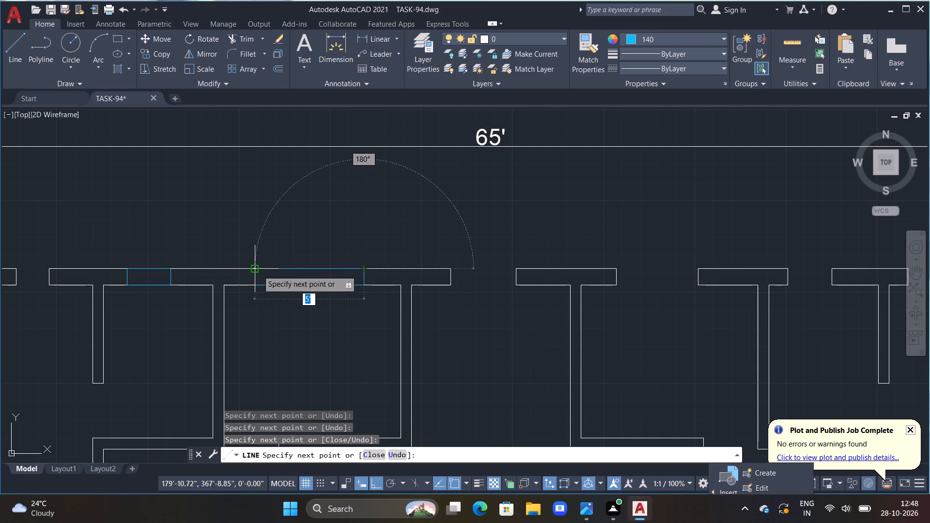
double_click(257, 270)
key("Escape")
Draw a vertical line about 2'4" long across the top outer wall, just left of the central 3' opening.
scroll(392, 291, "down", 2)
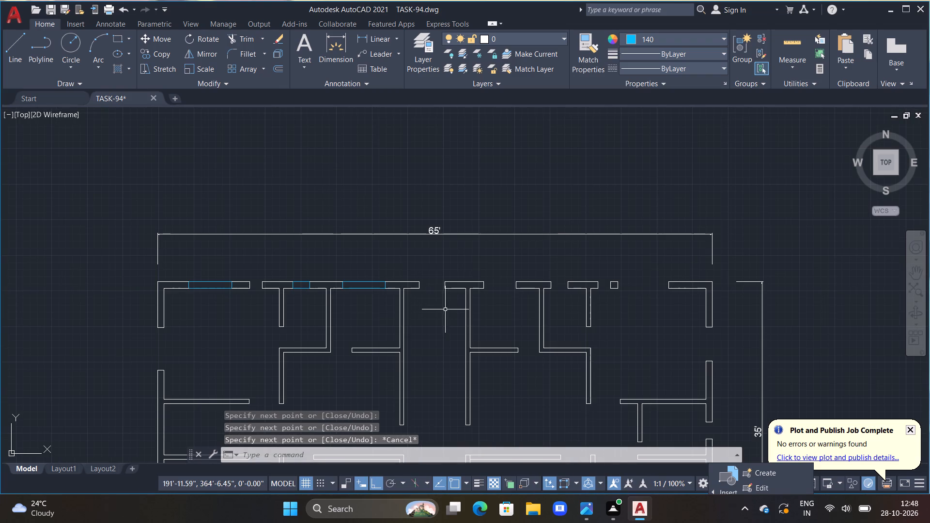
middle_click_drag(443, 309, 321, 322)
scroll(309, 302, "up", 1)
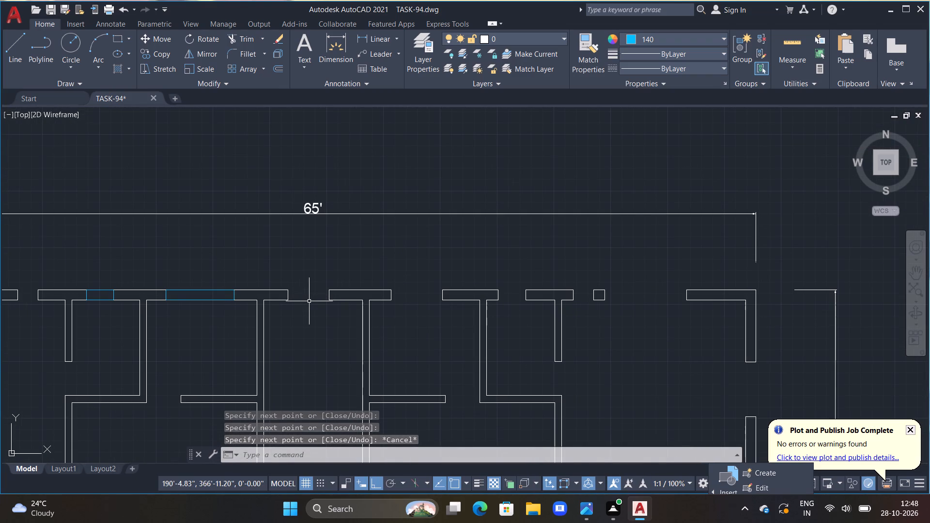
scroll(309, 301, "up", 1)
scroll(332, 293, "down", 1)
middle_click_drag(329, 293, 391, 272)
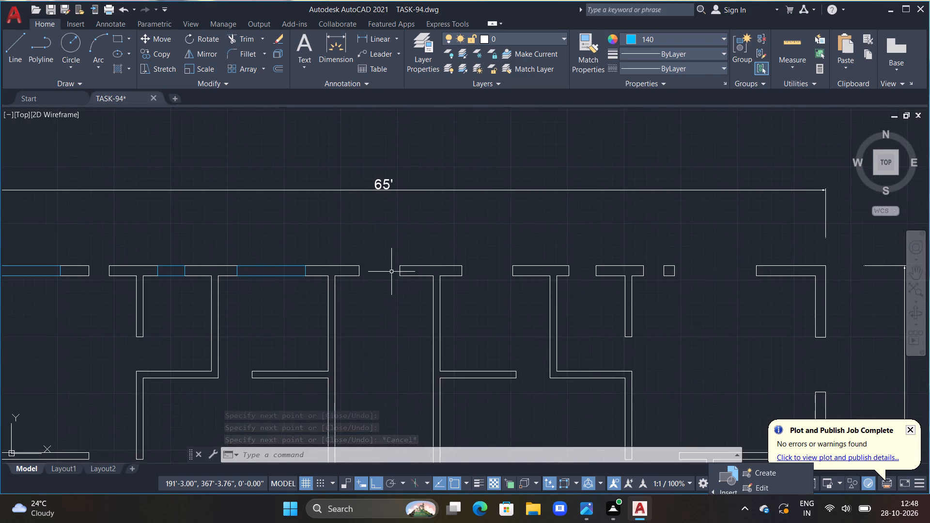
middle_click_drag(365, 276, 405, 266)
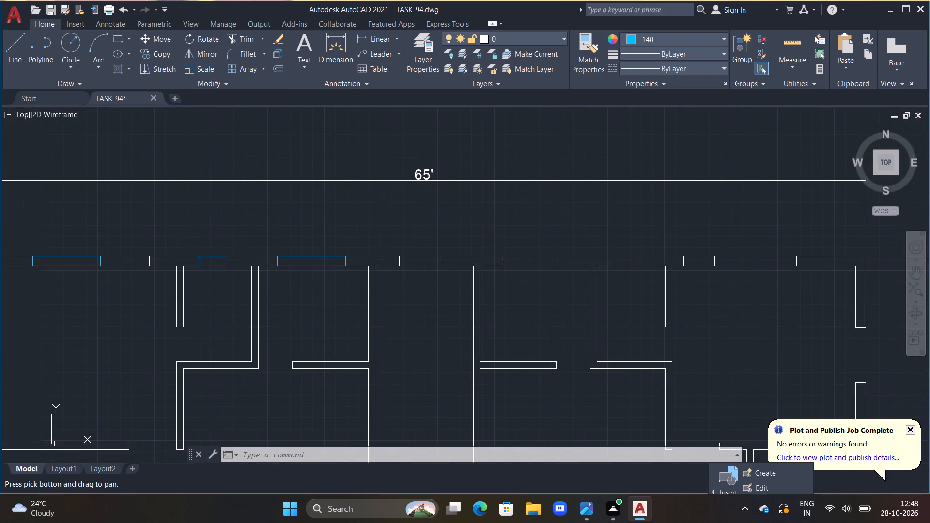
scroll(406, 266, "up", 1)
type("L")
key("space")
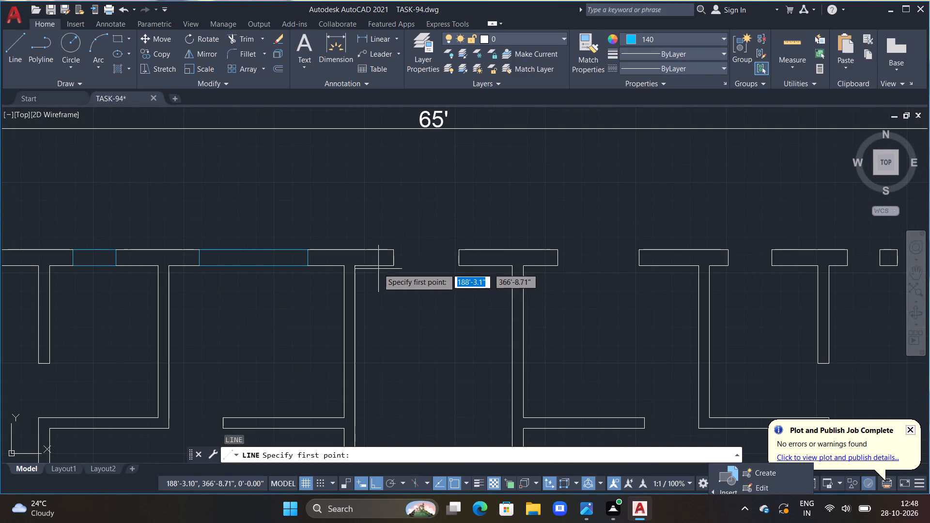
left_click_drag(376, 241, 375, 252)
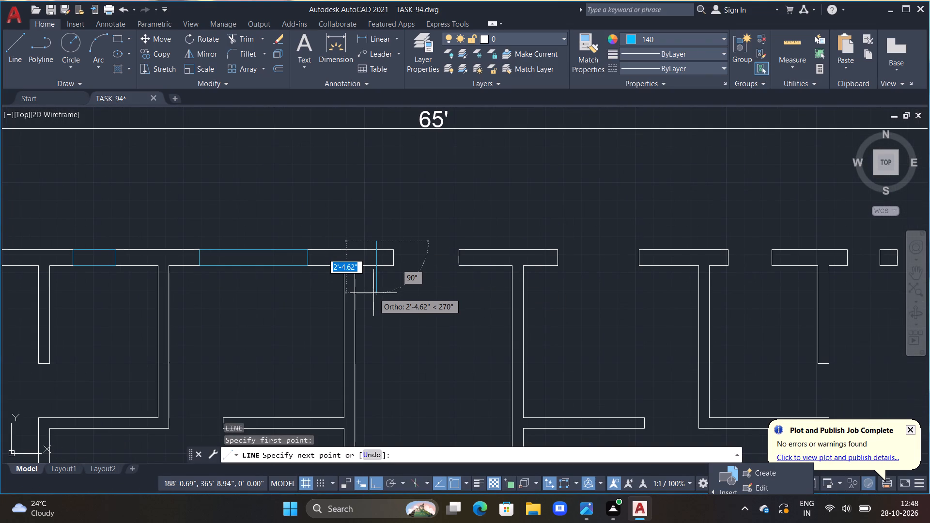
left_click(375, 291)
key("Escape")
Draw a matching vertical line across the top outer wall, just right of the central opening.
type("L")
key("space")
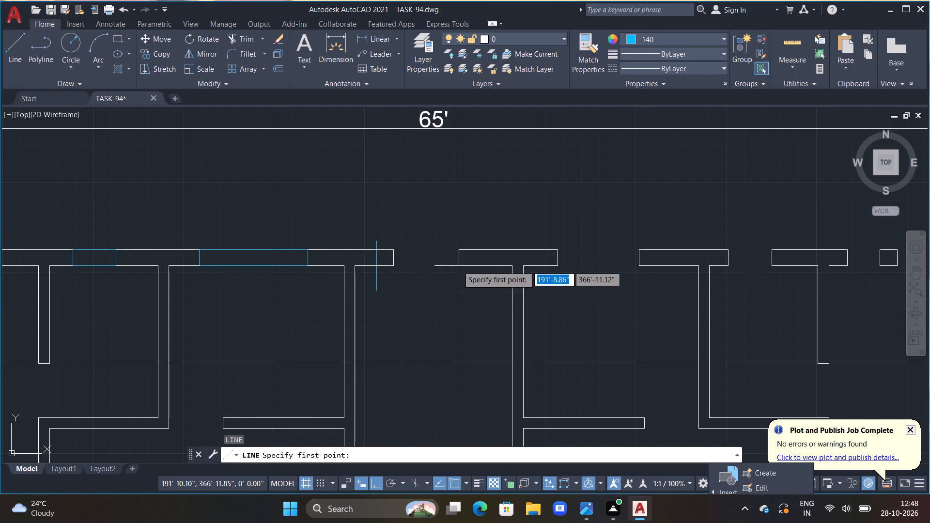
left_click(477, 239)
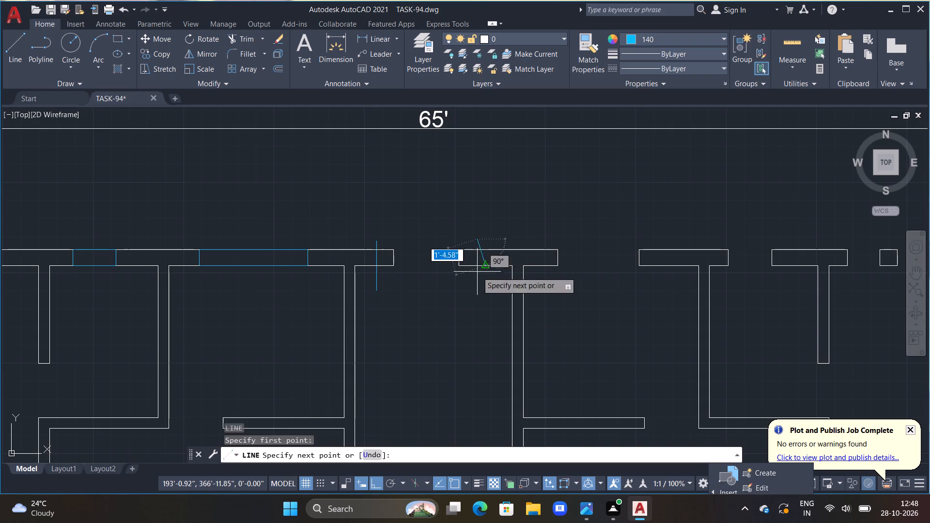
left_click(479, 291)
key("Escape")
Trim the wall stubs and overhanging line ends at the central top-wall opening back to the two new vertical lines.
type("TR")
key("space")
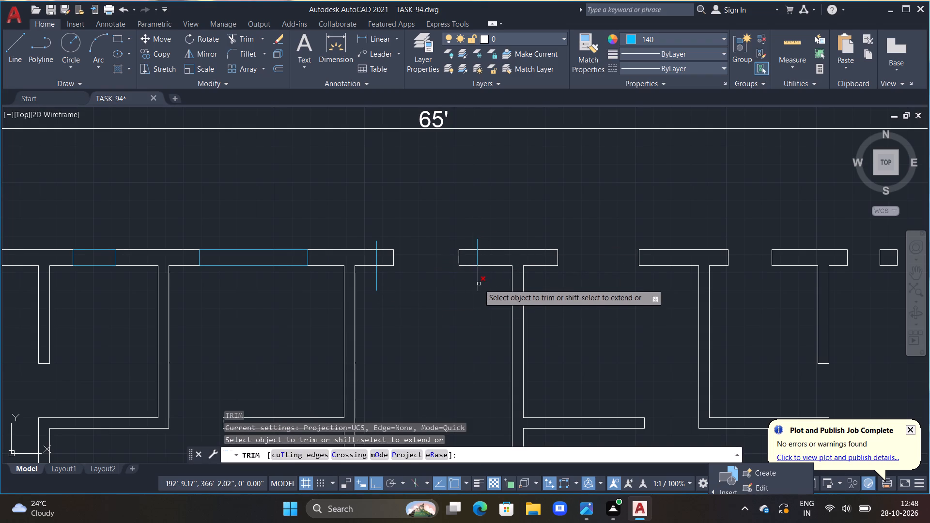
left_click_drag(480, 277, 427, 276)
left_click(377, 275)
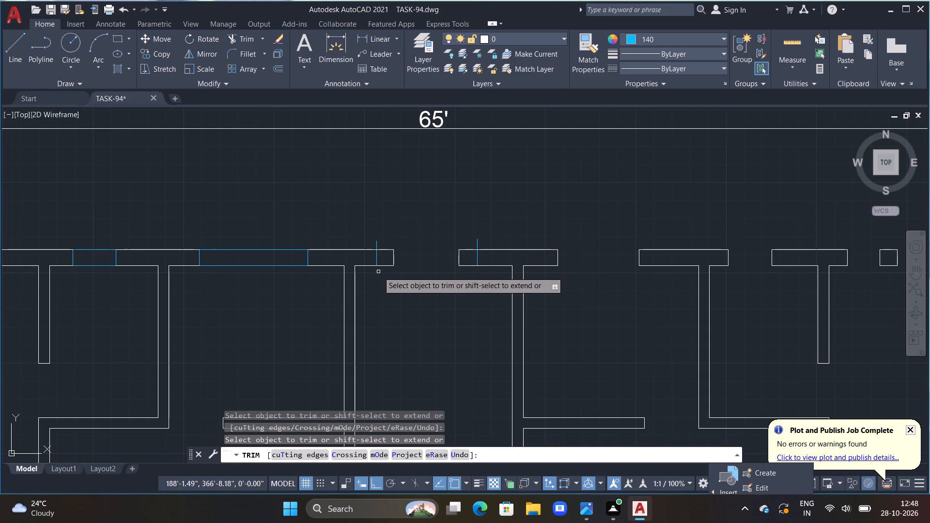
left_click(383, 264)
left_click(391, 240)
left_click(394, 259)
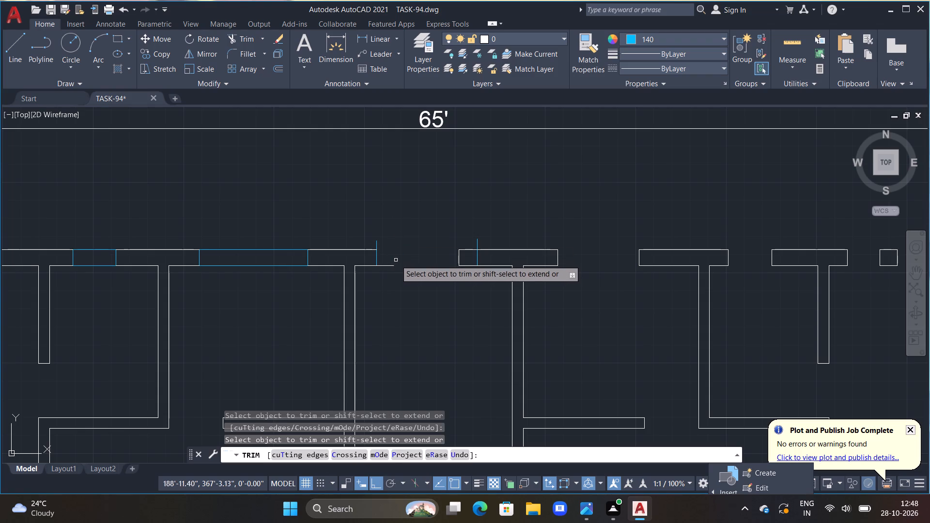
left_click_drag(387, 268, 386, 263)
left_click(384, 245)
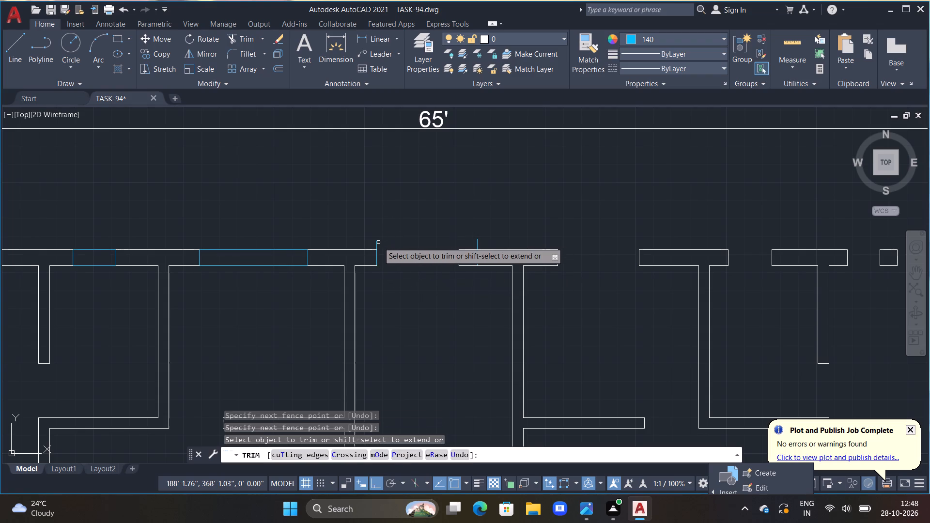
double_click(378, 242)
left_click(375, 243)
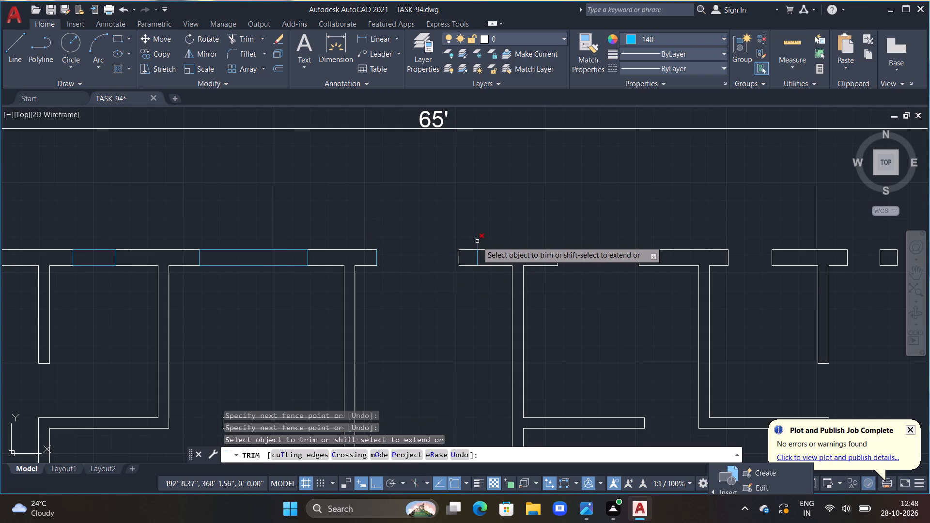
left_click(478, 241)
left_click_drag(472, 245, 465, 274)
left_click(460, 260)
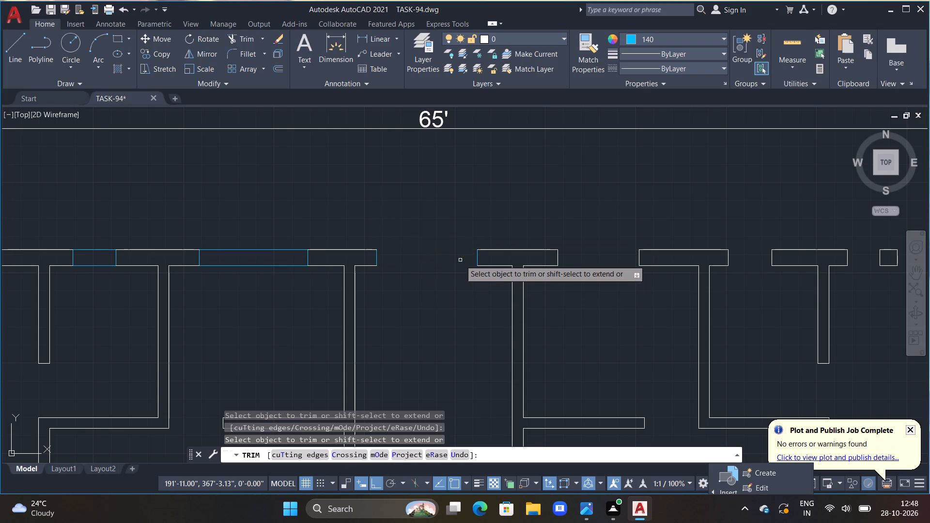
key("Escape")
key("Escape")
key("Escape")
Close the widened central top-wall opening, about 4'8" wide, with lines along its inner and outer wall faces.
key("l")
key("space")
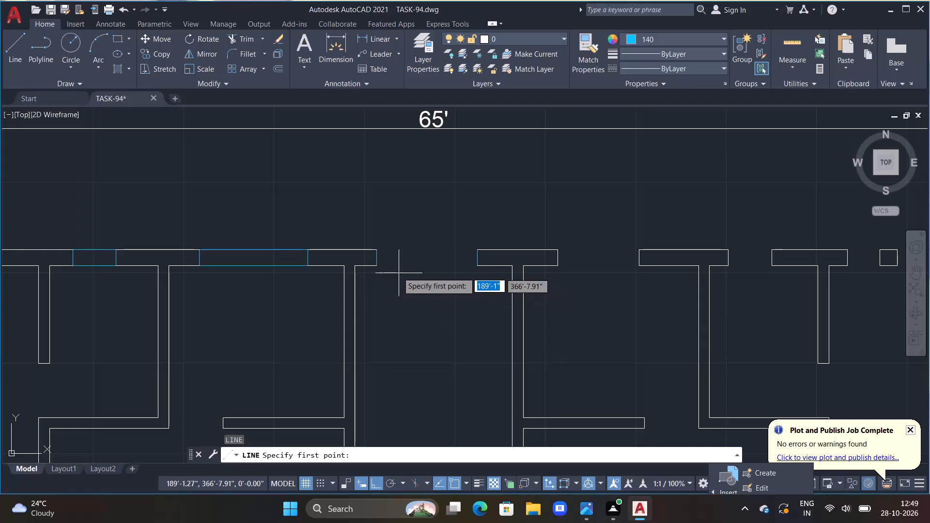
left_click(373, 266)
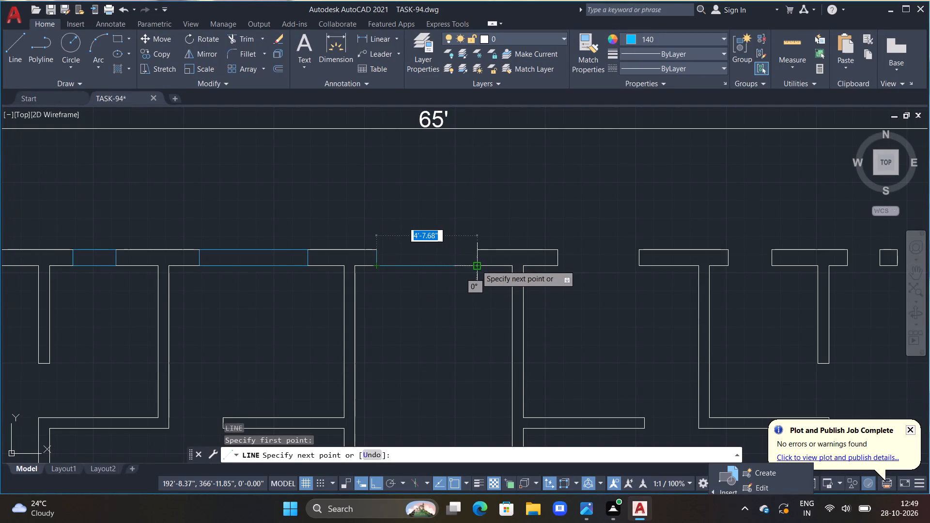
left_click(476, 264)
left_click(475, 248)
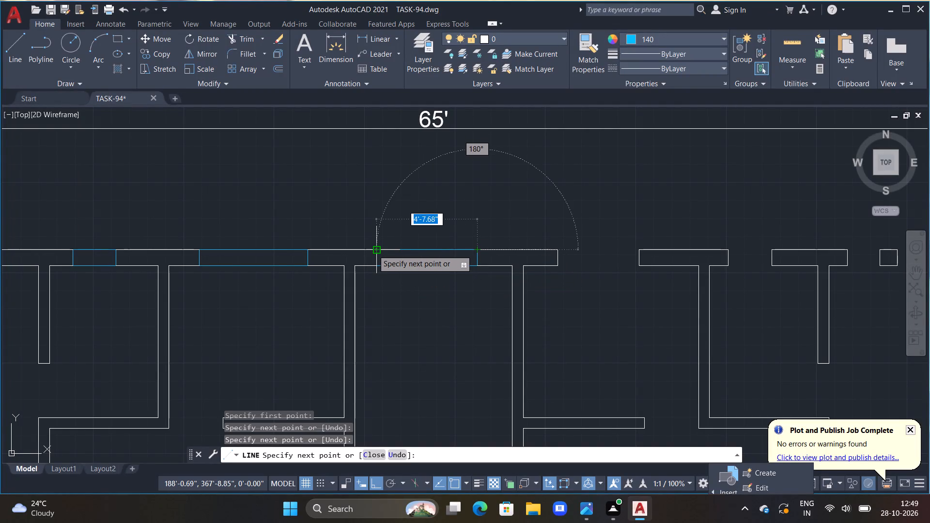
left_click(375, 249)
key("Escape")
Outline the next top-wall opening right of the central one, about 3'9" wide, with a closed rectangle of lines.
scroll(396, 293, "down", 1)
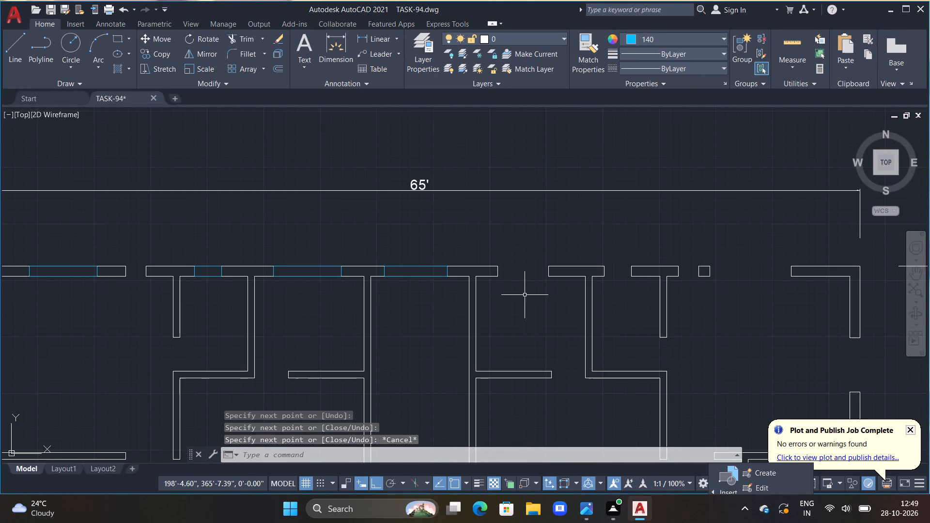
middle_click_drag(525, 294, 306, 313)
middle_click_drag(326, 297, 385, 278)
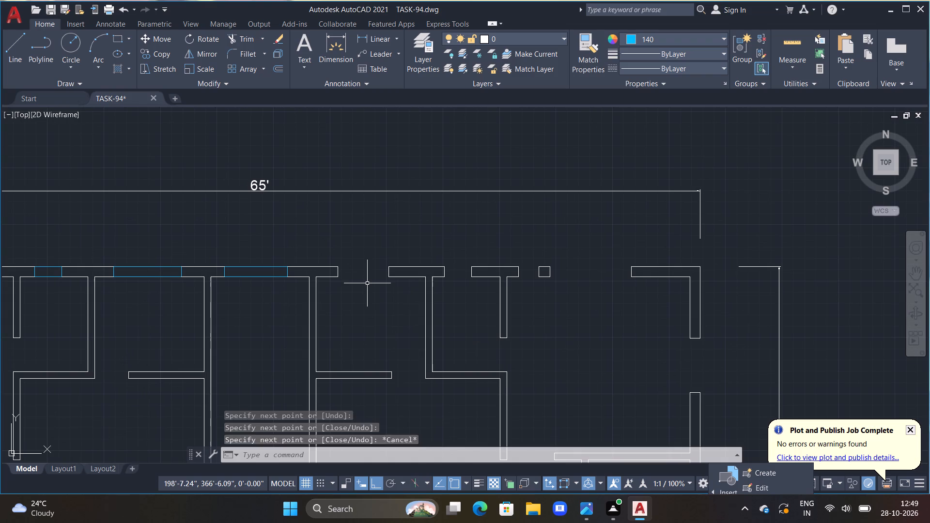
key("Escape")
type("L")
key("space")
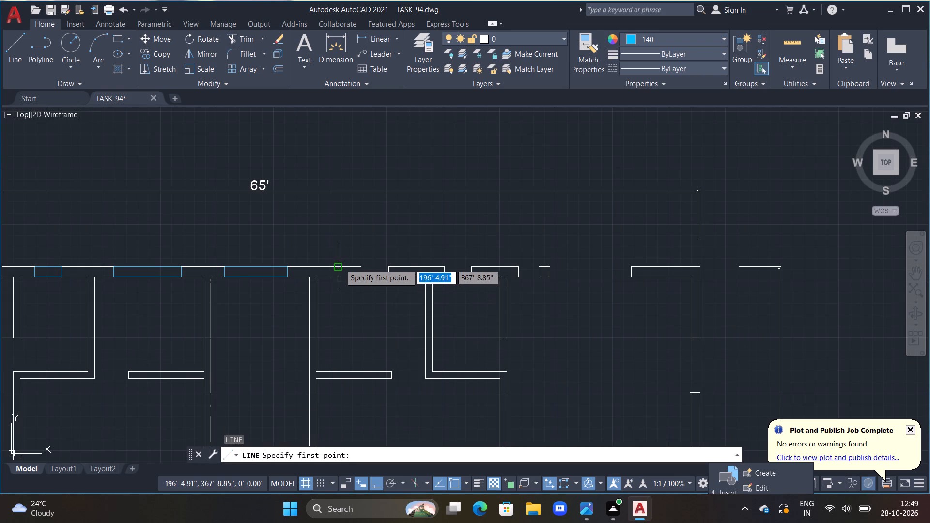
double_click(338, 265)
left_click(338, 280)
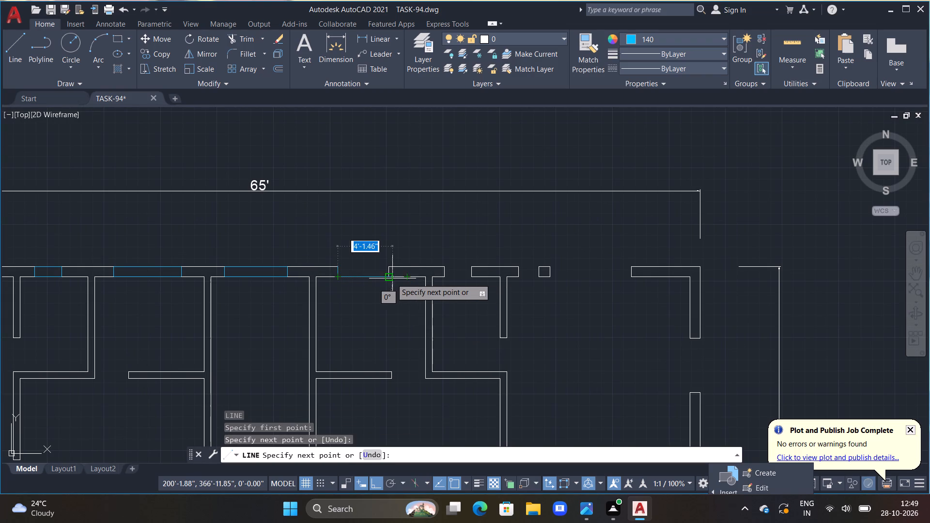
double_click(389, 279)
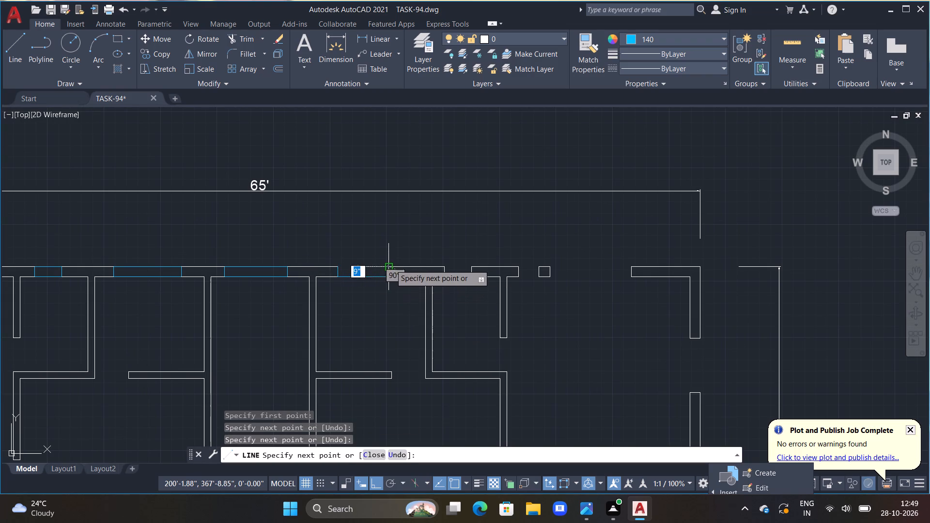
left_click(390, 264)
double_click(337, 264)
key("Escape")
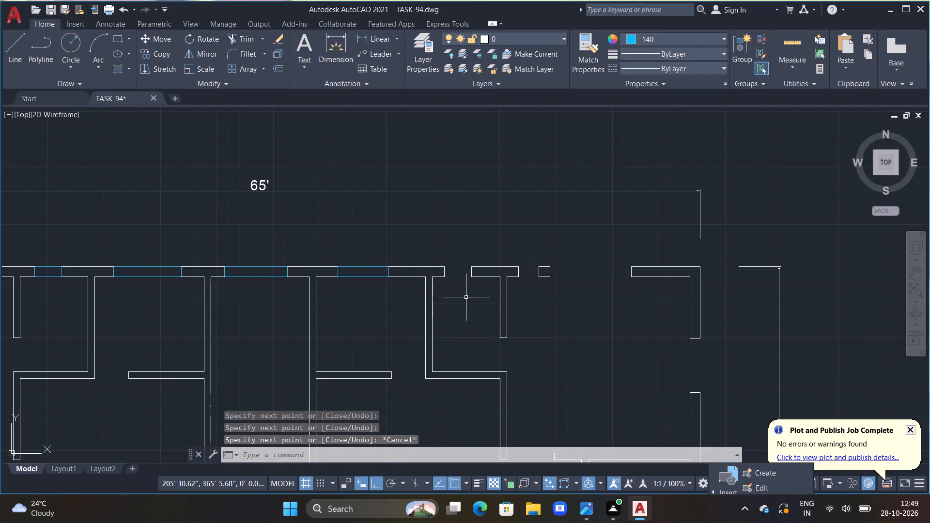
Outline the 2' top-wall opening of the small room beside the top-right room with a closed rectangle of lines.
middle_click_drag(466, 298, 419, 316)
scroll(418, 295, "up", 1)
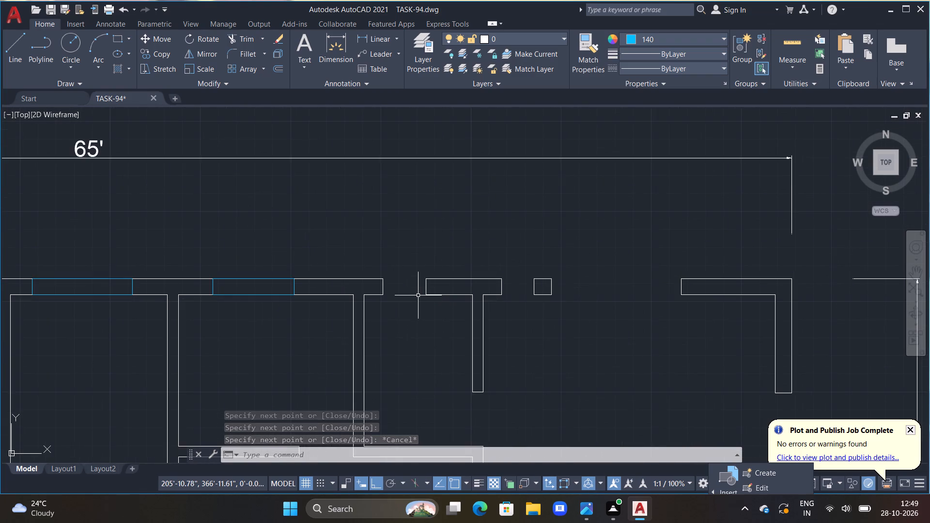
scroll(418, 295, "down", 3)
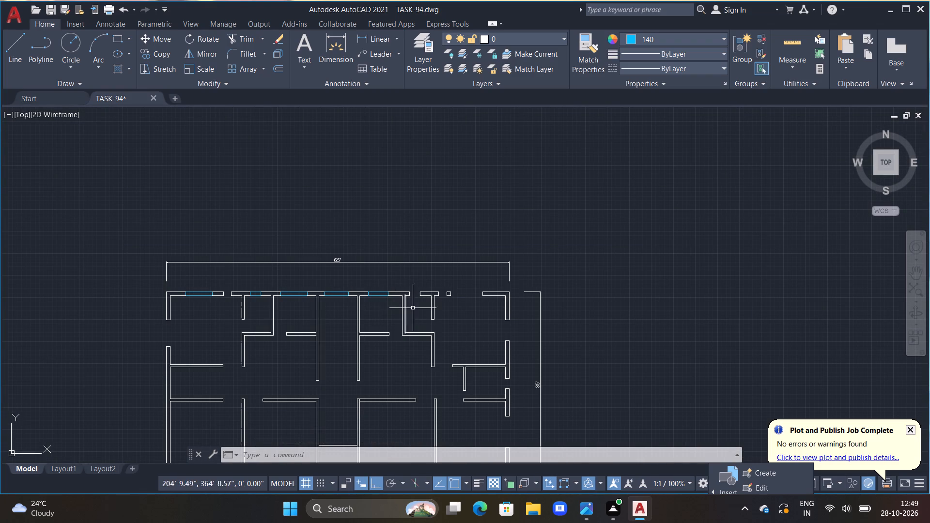
scroll(418, 293, "up", 4)
middle_click_drag(398, 320, 431, 308)
scroll(431, 308, "up", 1)
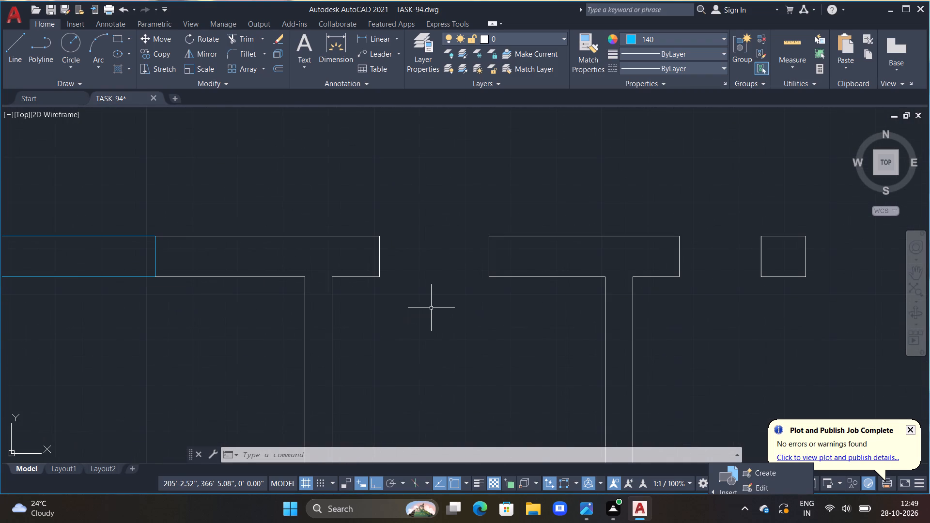
type("L")
key("space")
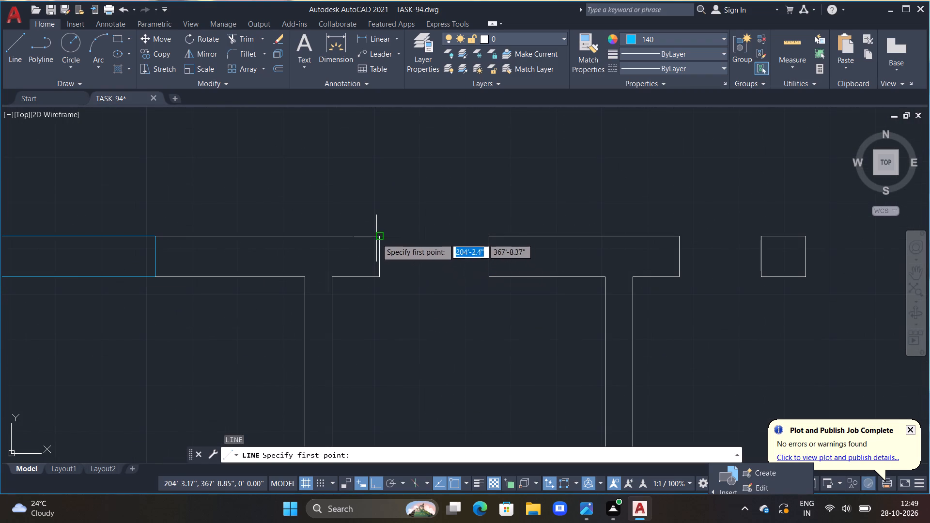
left_click_drag(377, 237, 379, 245)
left_click(382, 278)
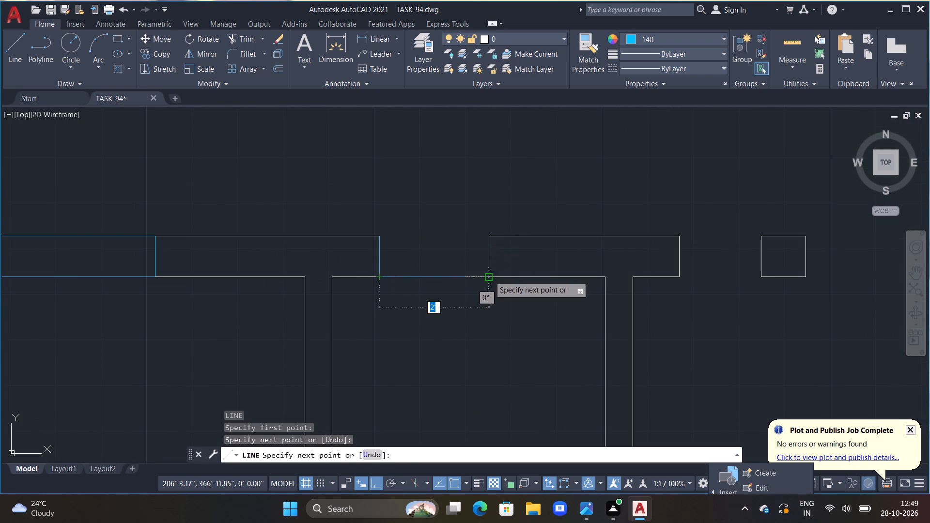
left_click(489, 276)
left_click(488, 237)
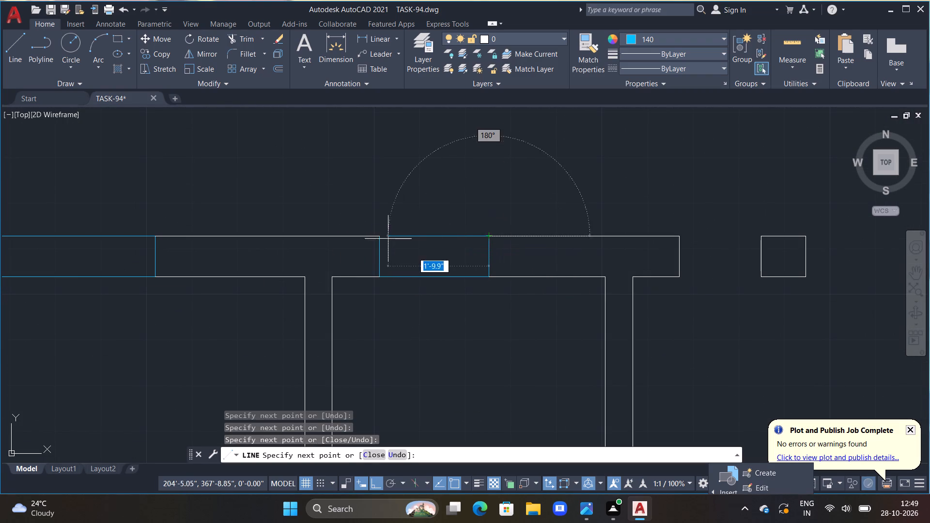
double_click(379, 239)
key("Escape")
Outline the 6' top-wall opening of the top-right room with a closed rectangle of lines.
scroll(390, 269, "down", 3)
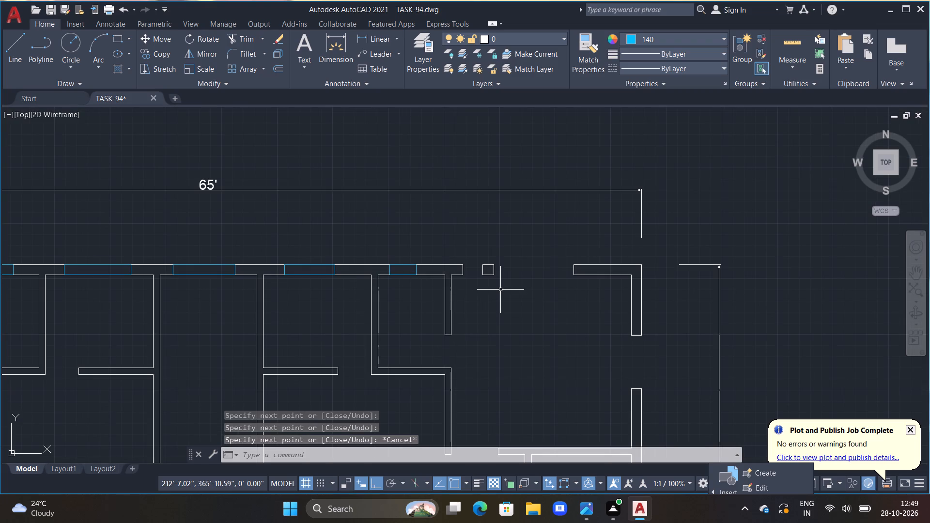
middle_click_drag(500, 290, 167, 318)
middle_click_drag(190, 306, 330, 269)
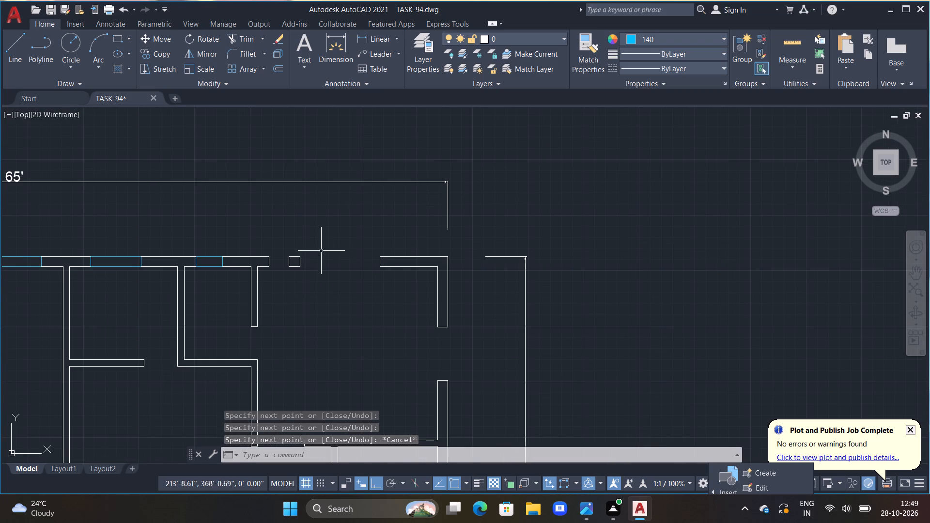
type("L")
key("space")
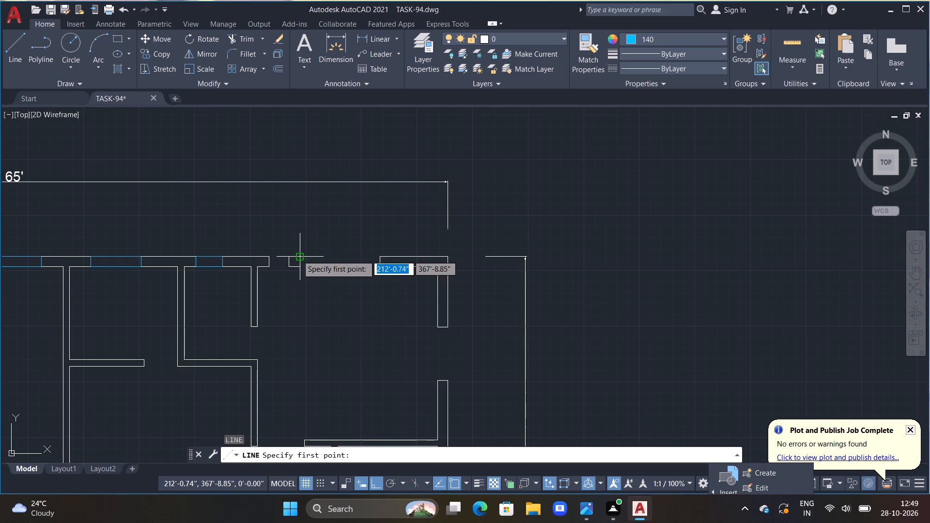
left_click(297, 255)
left_click(380, 254)
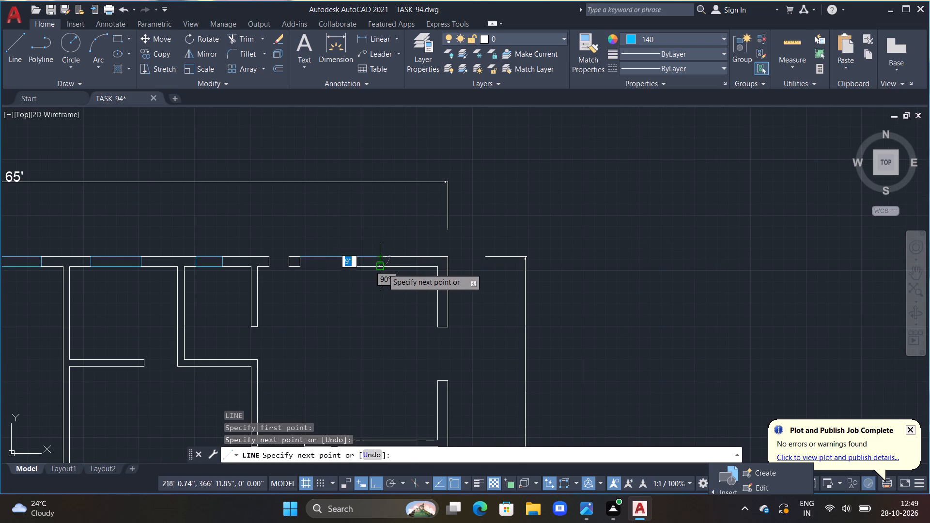
left_click(383, 268)
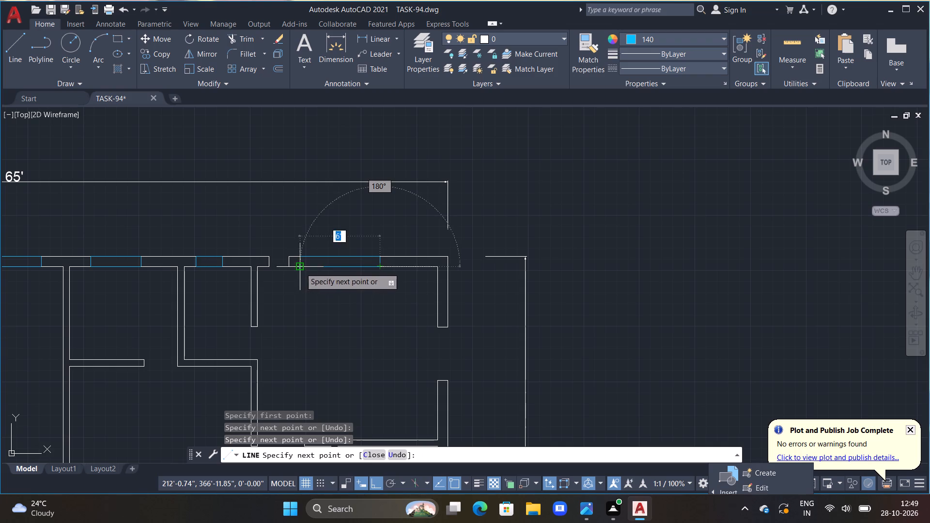
left_click(300, 268)
left_click(301, 256)
key("Escape")
Outline the 4' opening in the right outer wall of the top-right room with a closed rectangle of lines.
scroll(301, 280, "down", 2)
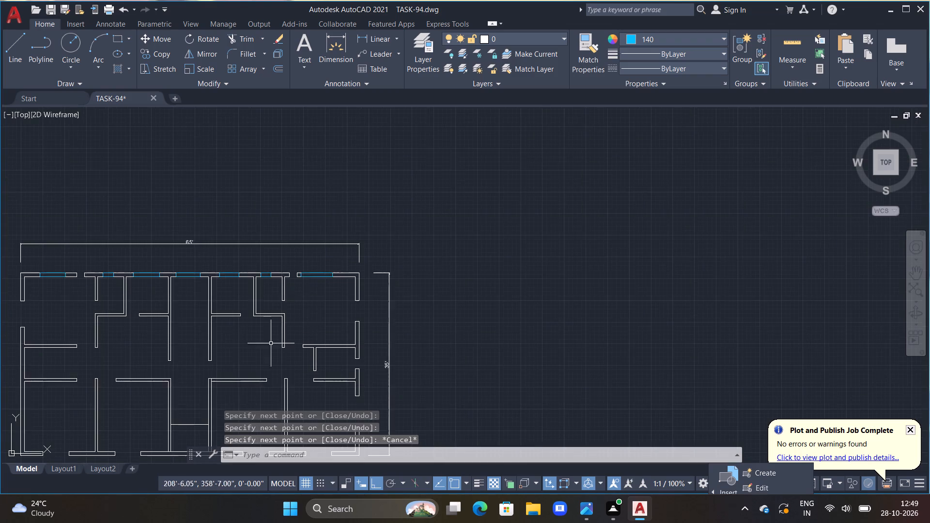
scroll(227, 397, "down", 1)
scroll(196, 317, "down", 1)
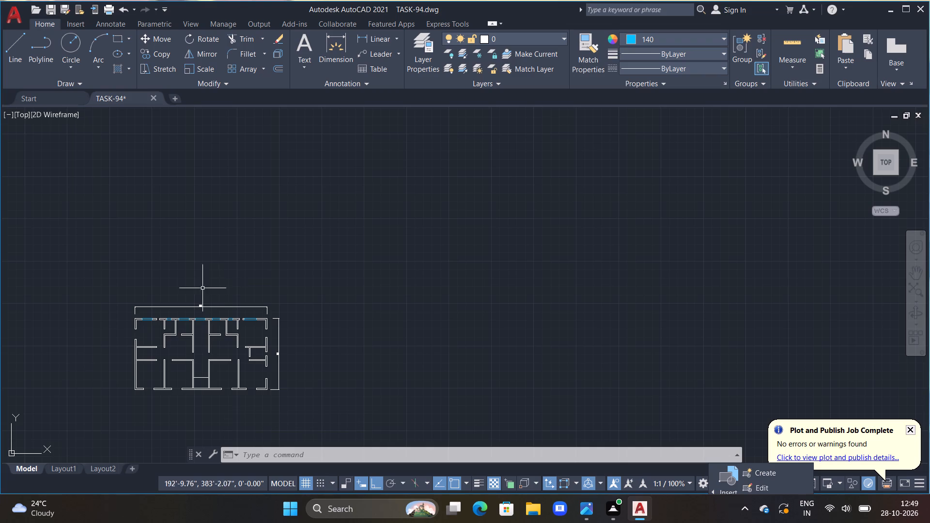
middle_click_drag(296, 328, 448, 226)
scroll(447, 226, "up", 2)
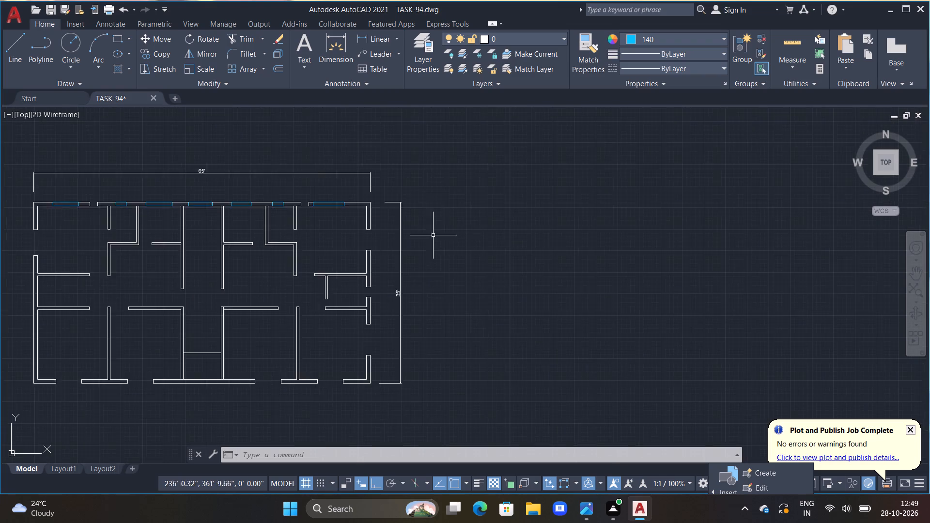
scroll(431, 237, "up", 1)
middle_click_drag(378, 244, 428, 201)
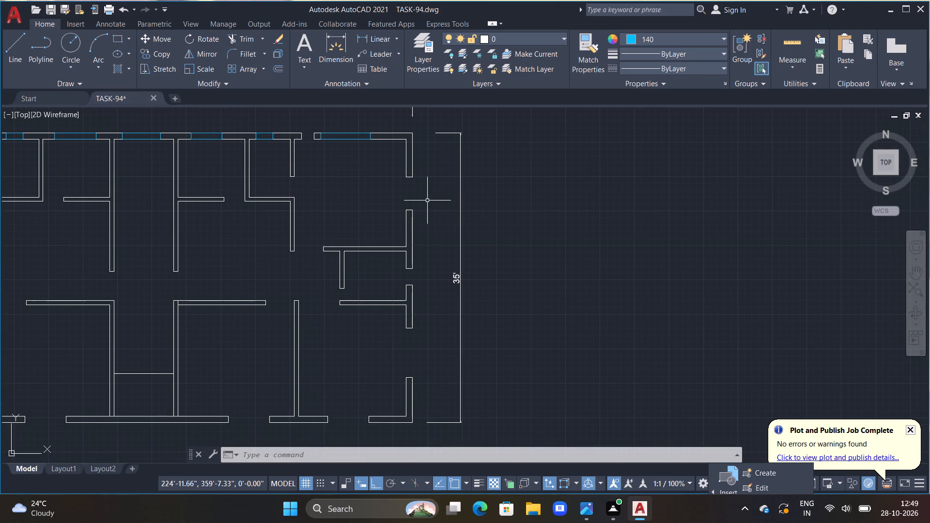
scroll(427, 200, "up", 1)
middle_click_drag(428, 202, 453, 235)
type("L")
key("space")
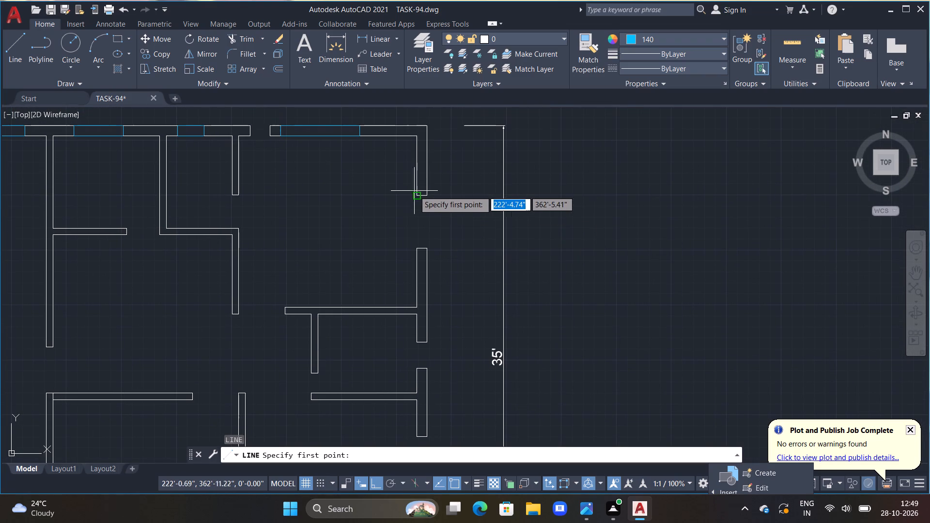
left_click_drag(418, 196, 418, 203)
left_click(414, 251)
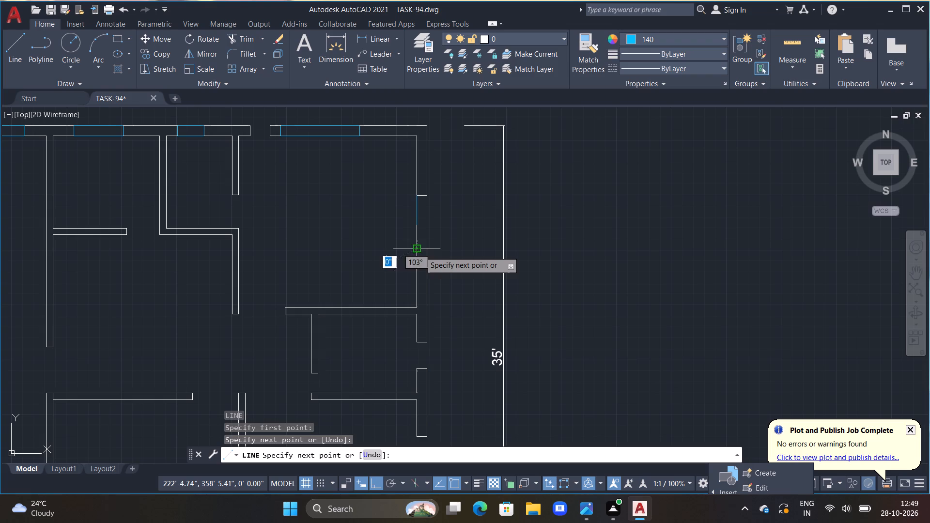
left_click(428, 247)
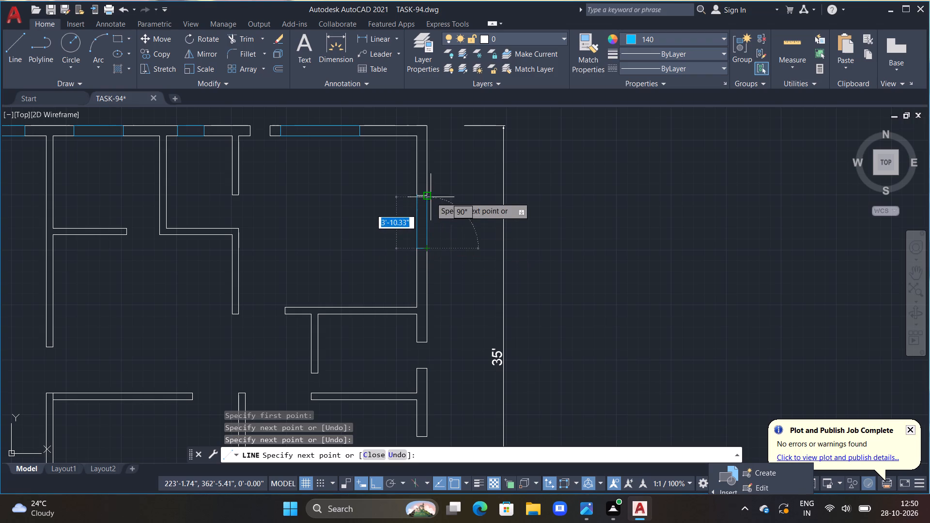
left_click(429, 194)
left_click(416, 195)
key("Escape")
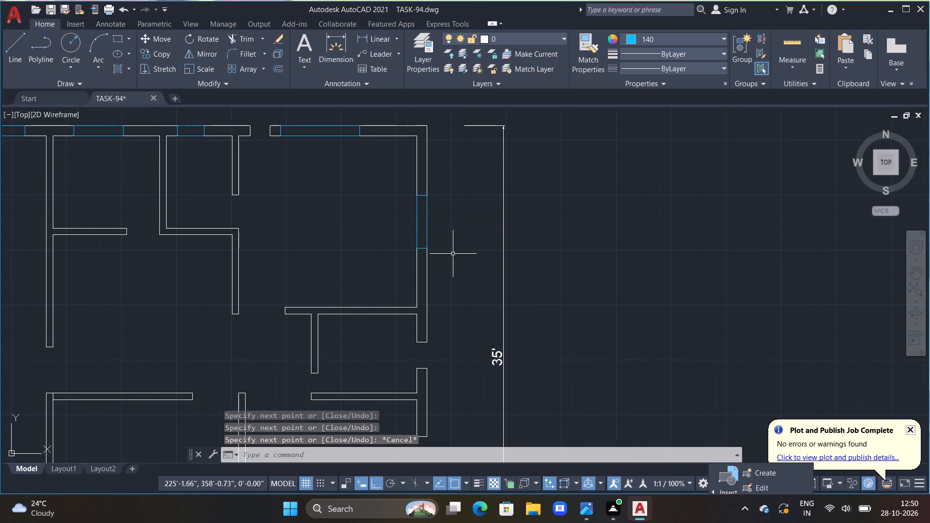
Outline the 2' opening in the right outer wall between the two short partitions with a closed rectangle of lines.
middle_click_drag(453, 254, 462, 172)
key("l")
key("space")
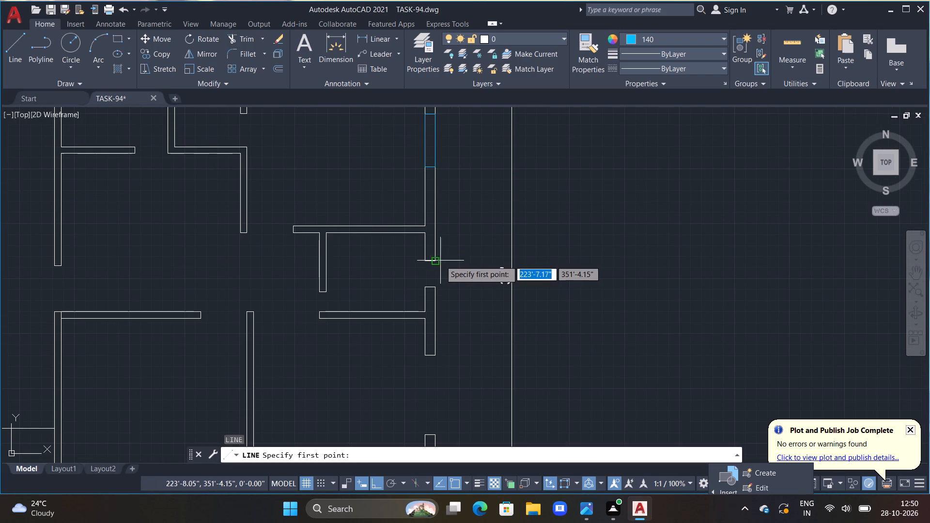
left_click(424, 259)
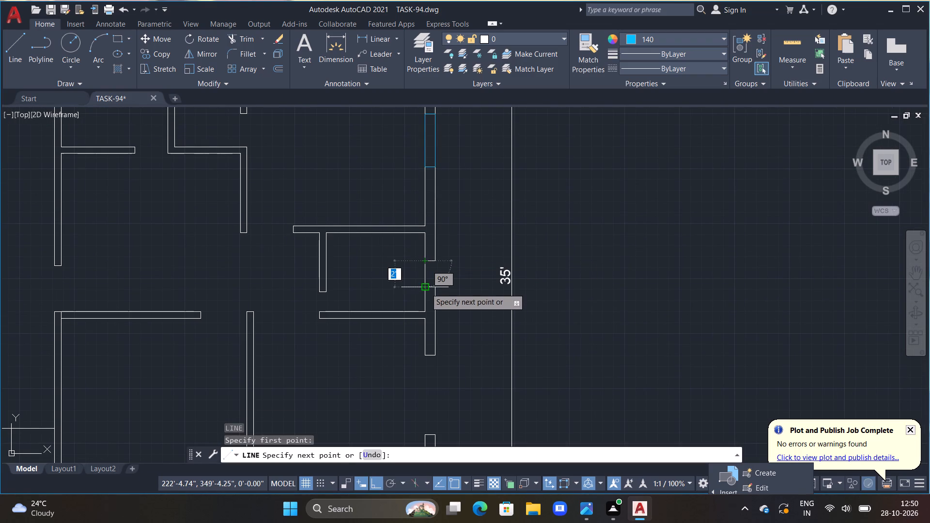
left_click(426, 288)
left_click(435, 290)
left_click(436, 261)
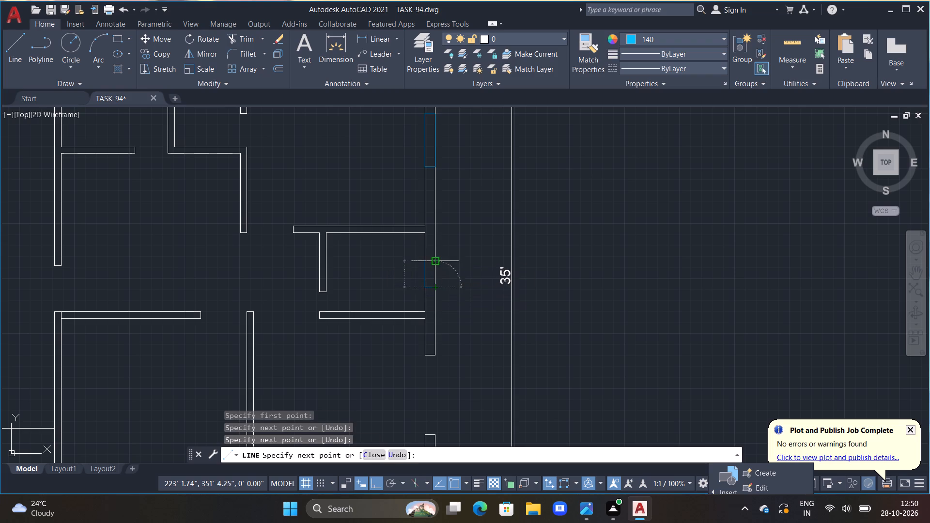
left_click(422, 261)
key("Escape")
Outline the 6' opening in the right outer wall of the bottom-right room with a closed rectangle of lines.
middle_click_drag(442, 315, 448, 168)
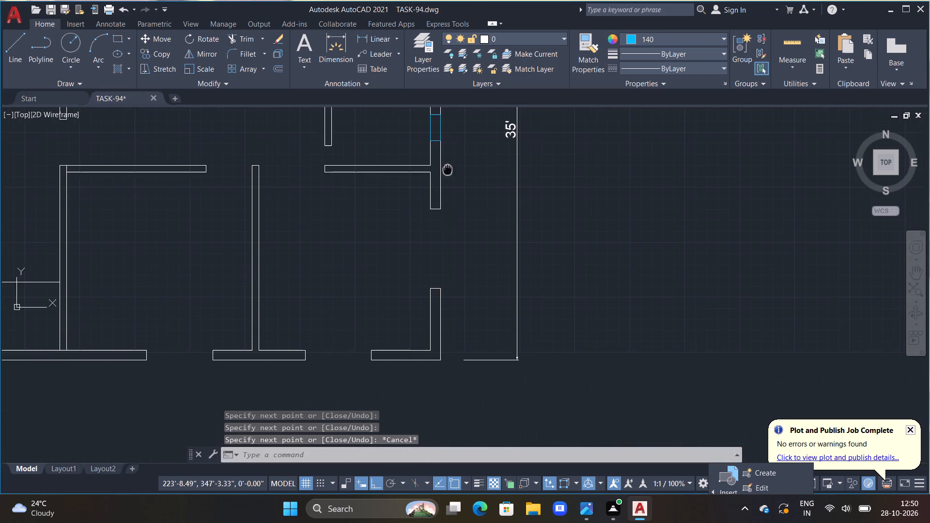
middle_click_drag(448, 168, 448, 166)
type("L")
key("space")
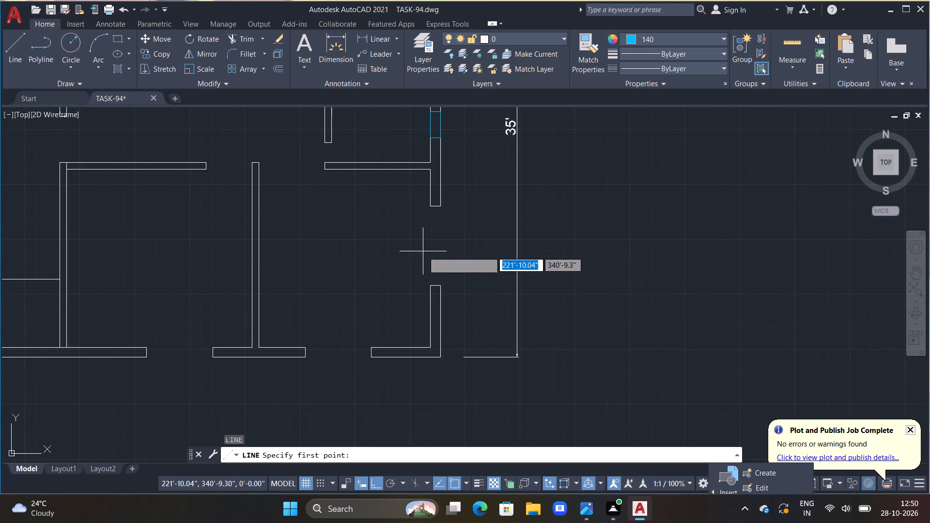
left_click(431, 208)
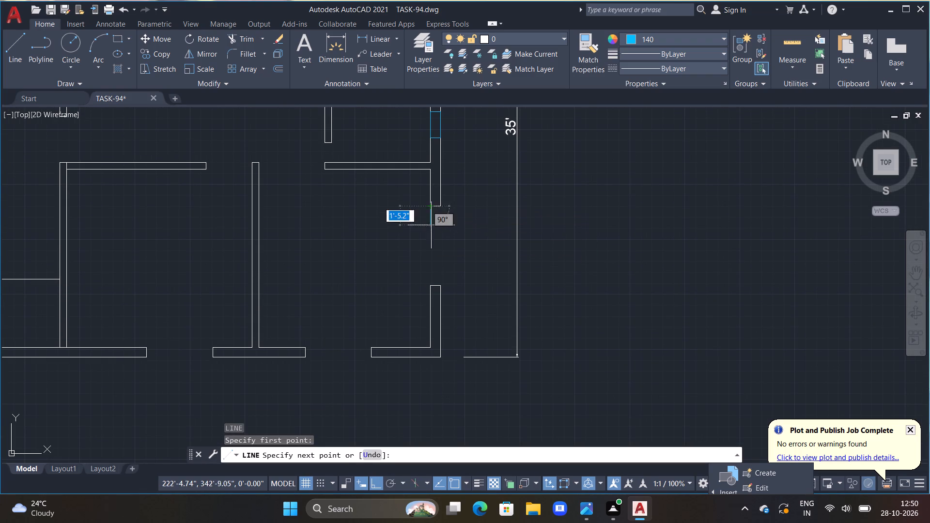
left_click(430, 283)
left_click_drag(441, 283, 441, 278)
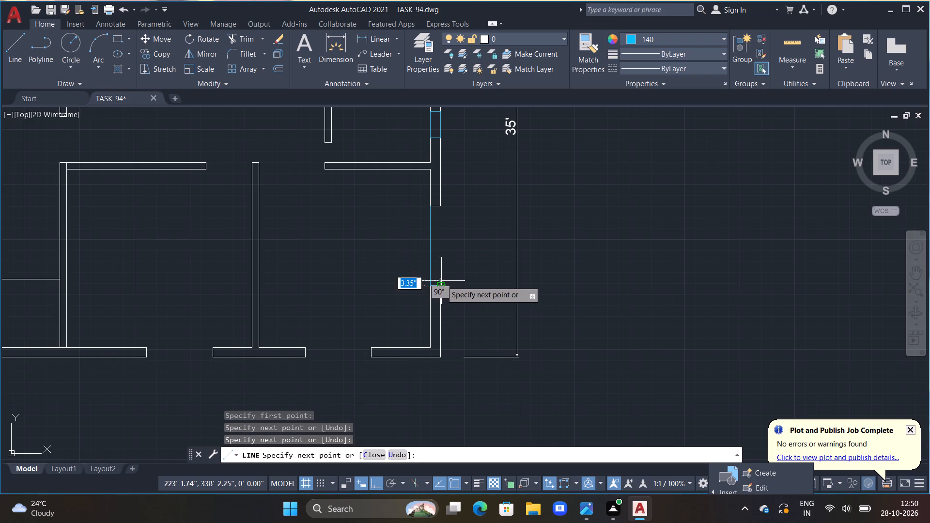
left_click(443, 209)
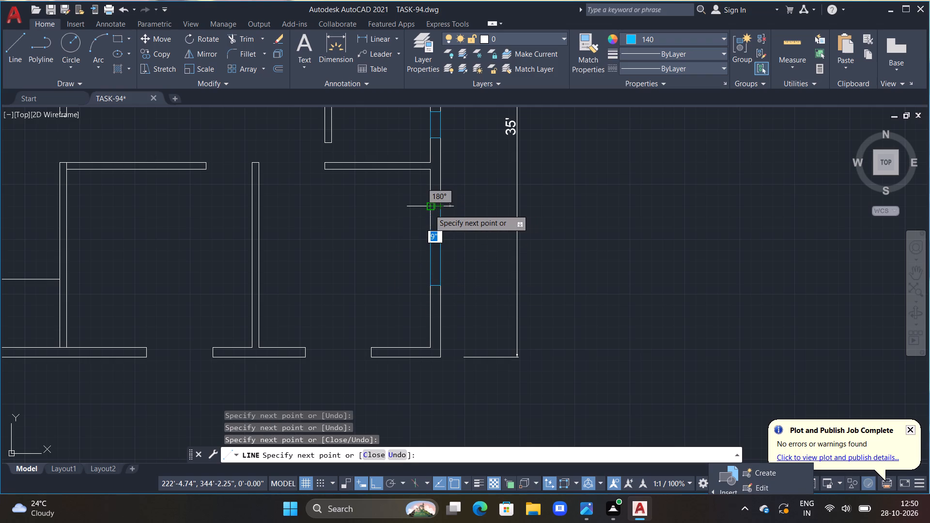
left_click(429, 209)
key("Escape")
Outline the 5' bottom-wall opening of the bottom-right room with a closed rectangle of lines.
middle_click_drag(359, 274, 518, 212)
scroll(474, 246, "up", 1)
key("l")
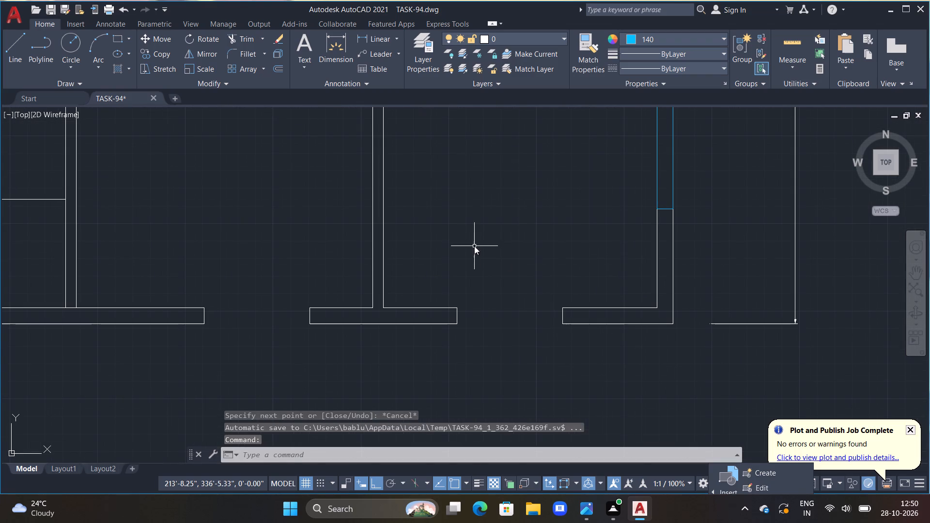
key("space")
left_click_drag(453, 308, 454, 317)
left_click_drag(455, 326, 460, 328)
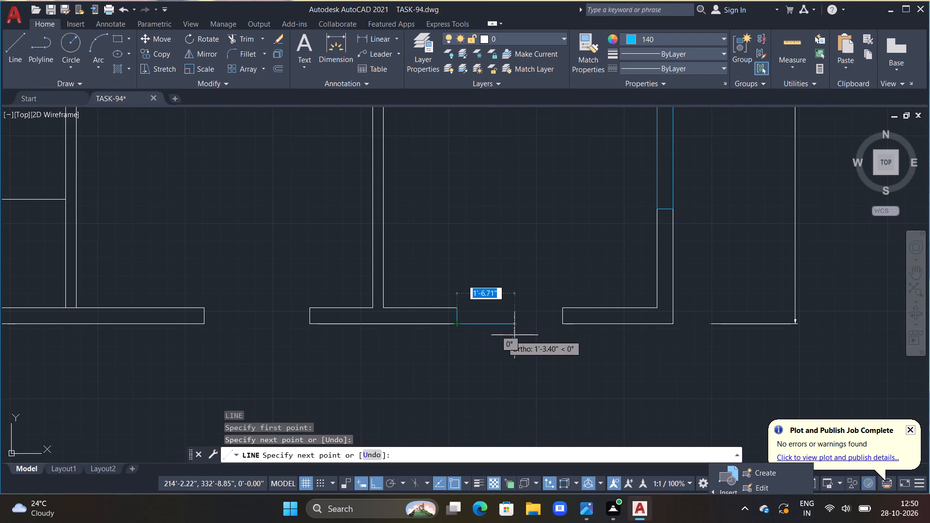
left_click(560, 325)
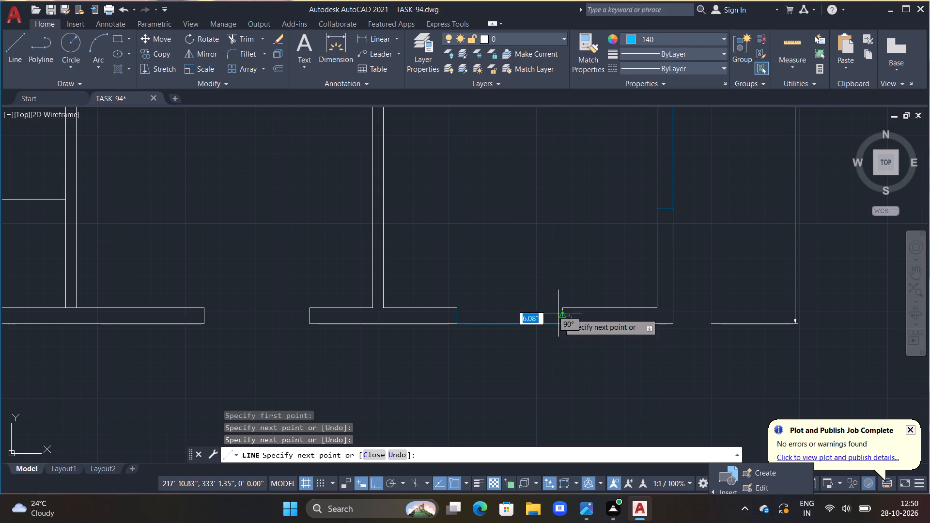
left_click(562, 308)
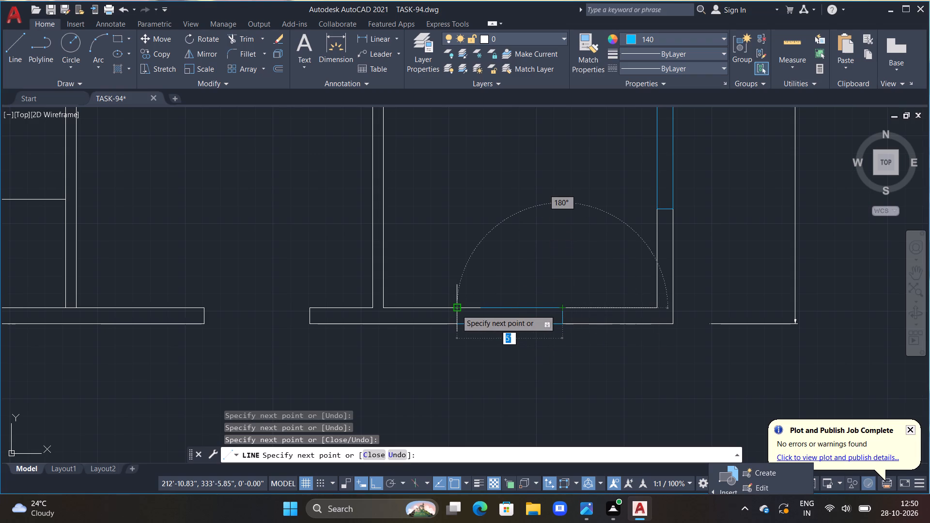
left_click(456, 309)
key("Escape")
Outline the 5' bottom-wall opening of the room just left of the bottom-right room with a closed rectangle of lines.
scroll(394, 344, "down", 2)
middle_click_drag(322, 332, 416, 301)
scroll(417, 301, "up", 1)
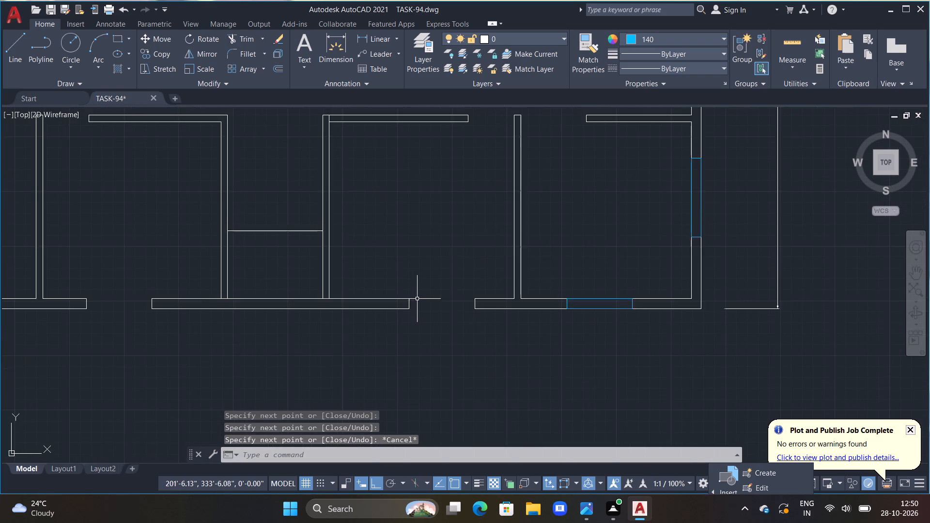
scroll(417, 299, "up", 2)
middle_click_drag(432, 297, 465, 292)
scroll(465, 292, "up", 1)
key("l")
key("space")
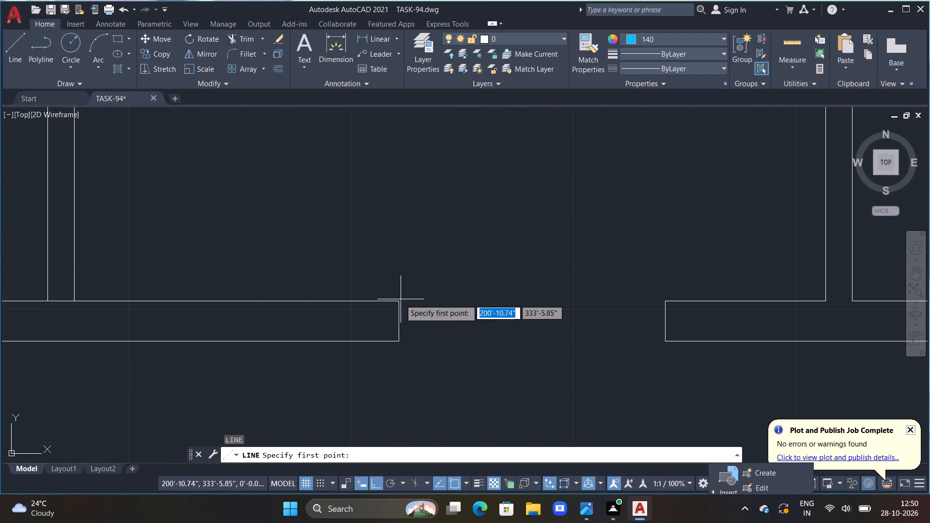
left_click_drag(396, 298, 397, 303)
left_click(397, 338)
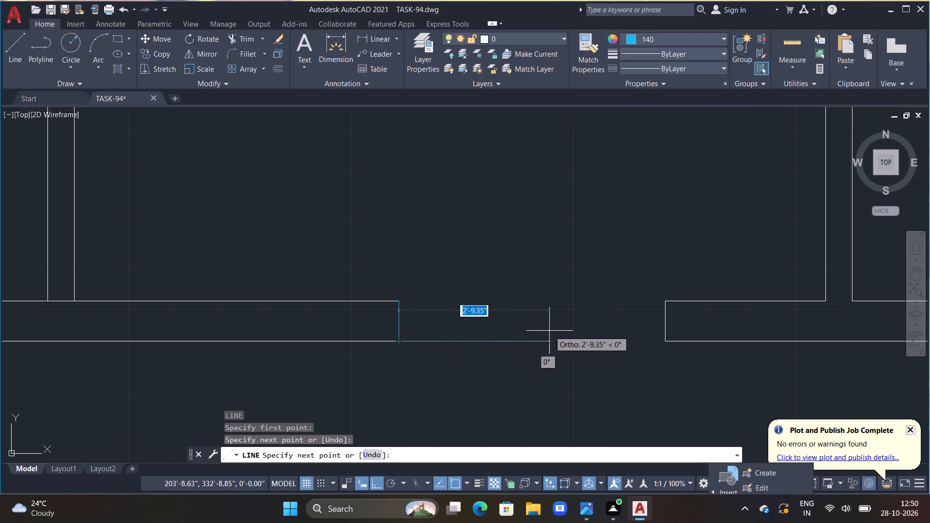
double_click(670, 341)
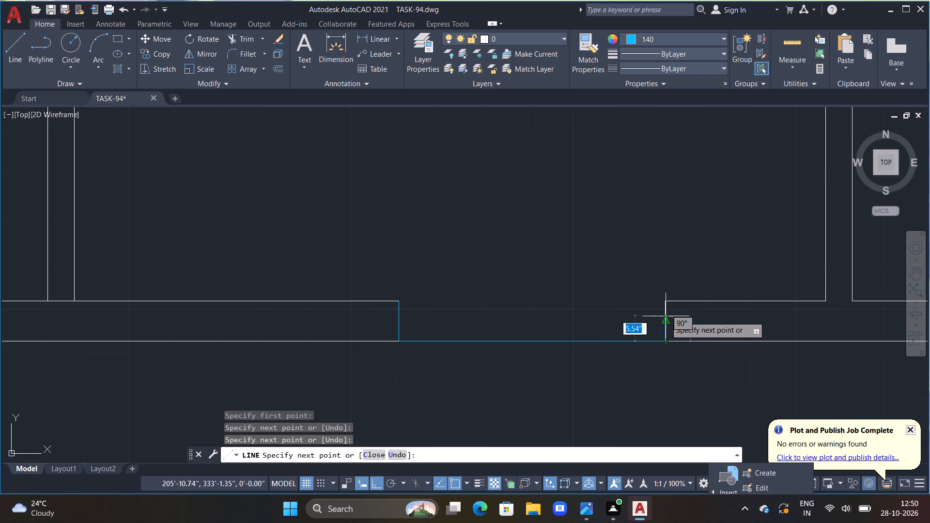
left_click_drag(665, 303, 660, 303)
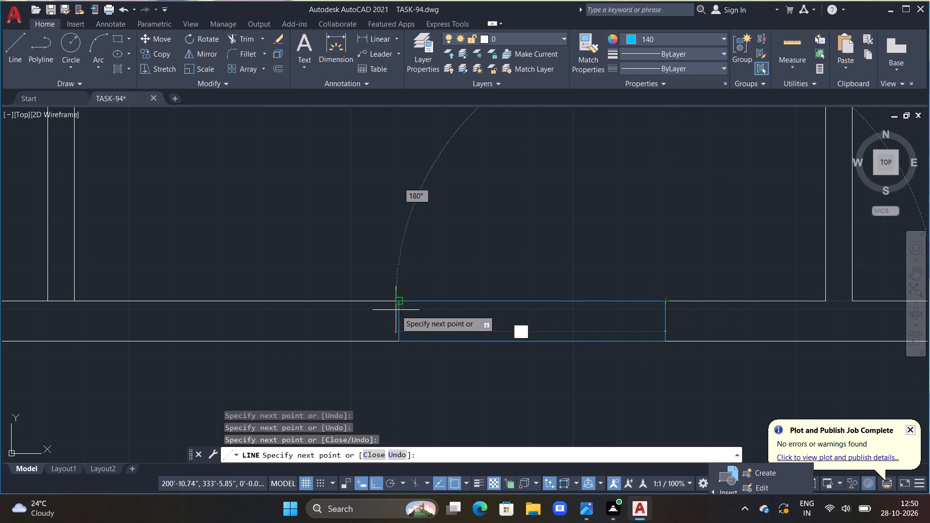
left_click(398, 300)
key("Escape")
Outline the 5' bottom-wall opening of the bottom-left room with a closed rectangle of lines.
scroll(396, 313, "down", 4)
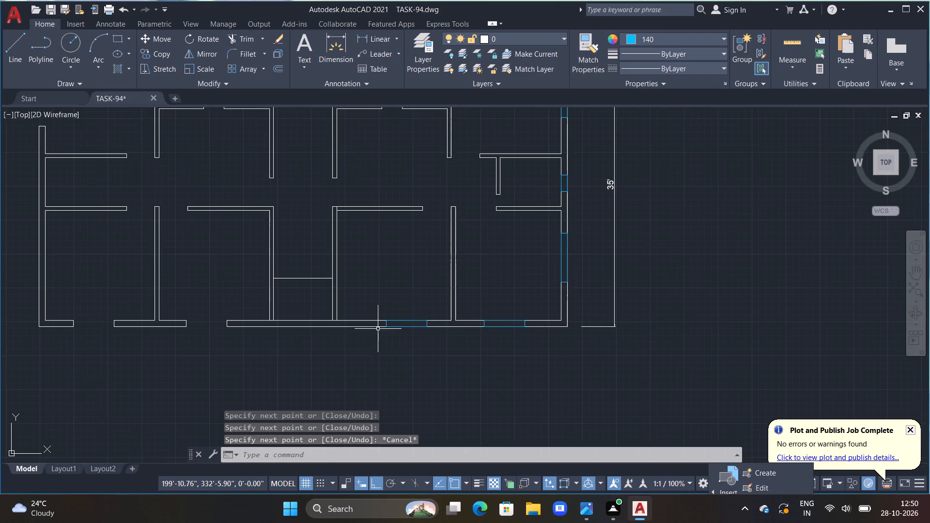
middle_click_drag(366, 335, 497, 323)
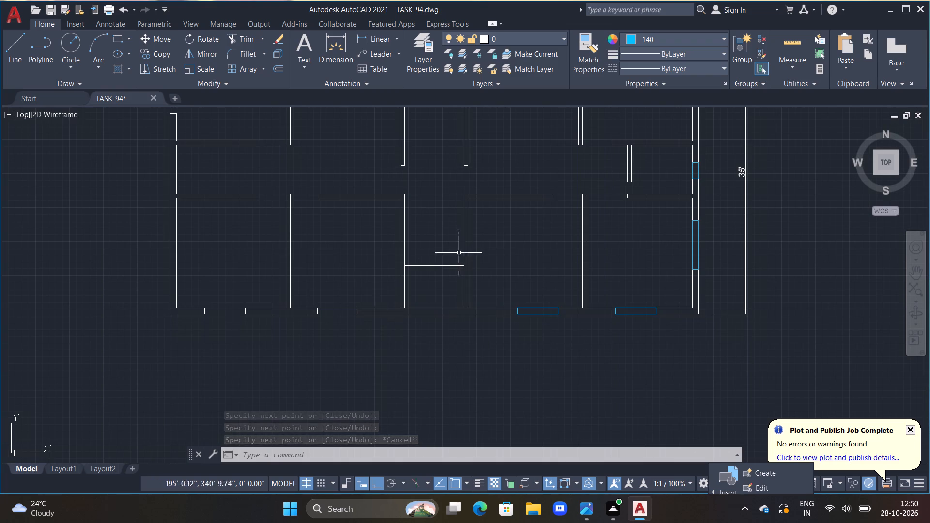
middle_click_drag(446, 227, 528, 263)
middle_click_drag(293, 353, 298, 353)
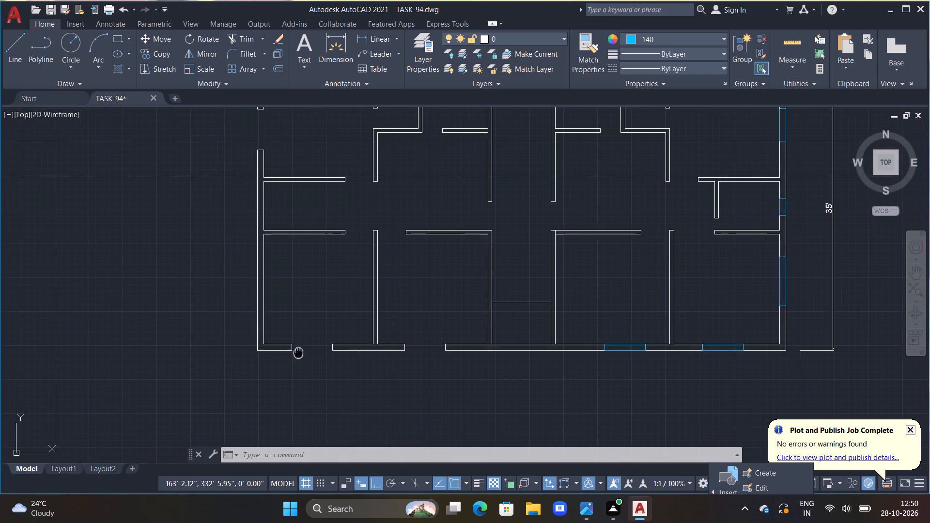
middle_click_drag(298, 353, 439, 327)
scroll(439, 327, "up", 3)
type("L")
key("space")
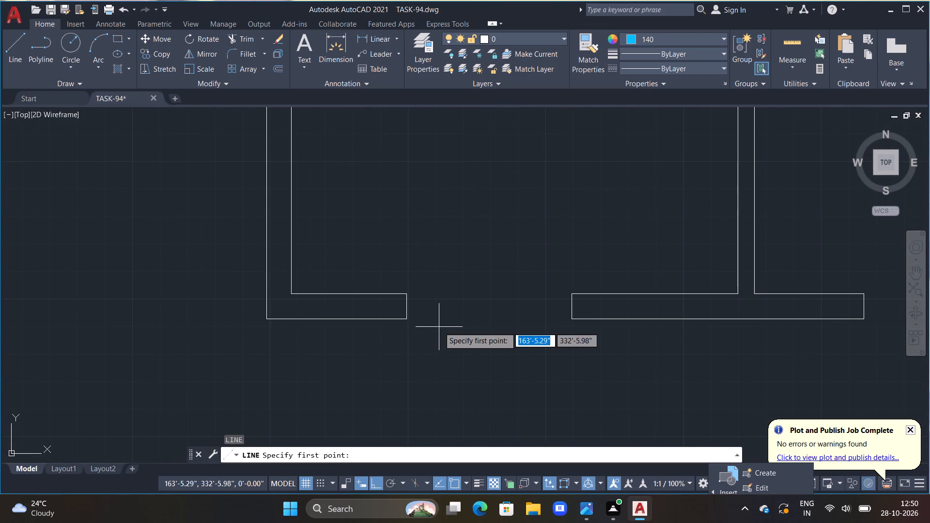
left_click_drag(406, 294, 408, 311)
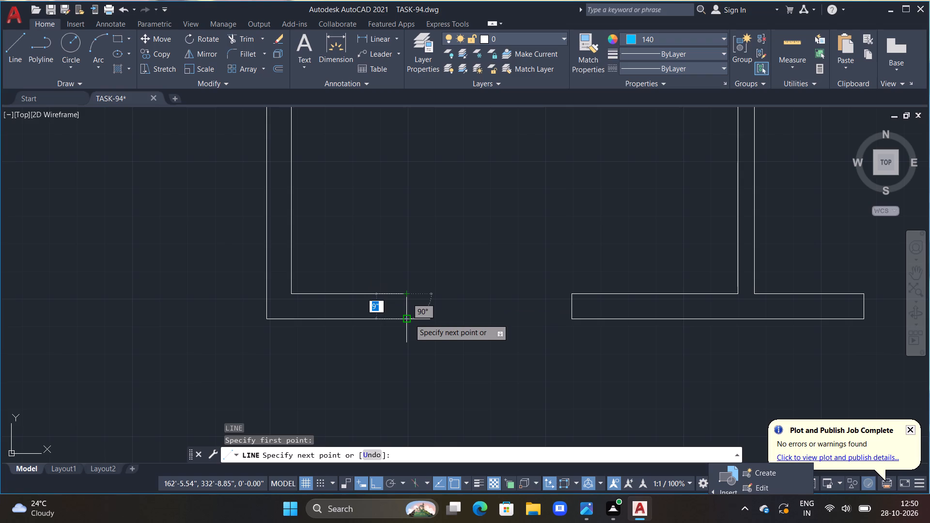
left_click(406, 320)
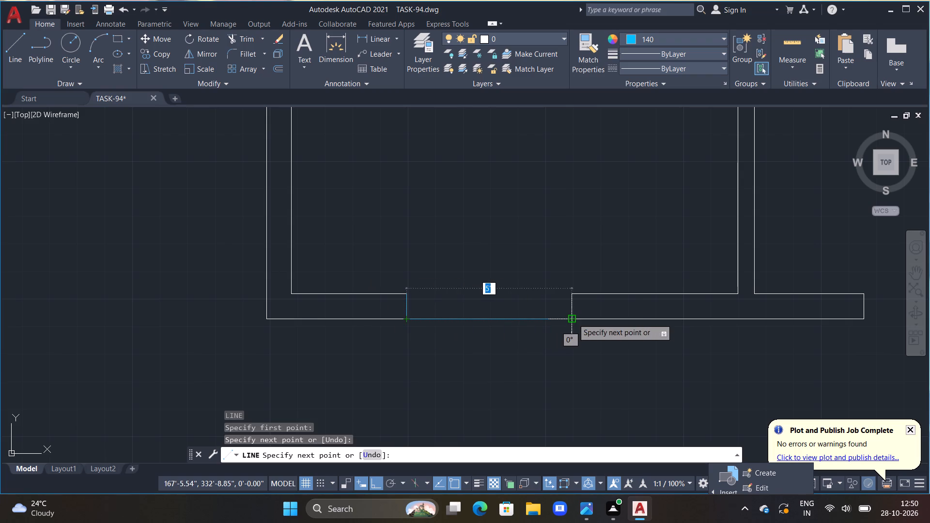
left_click(573, 319)
left_click(574, 294)
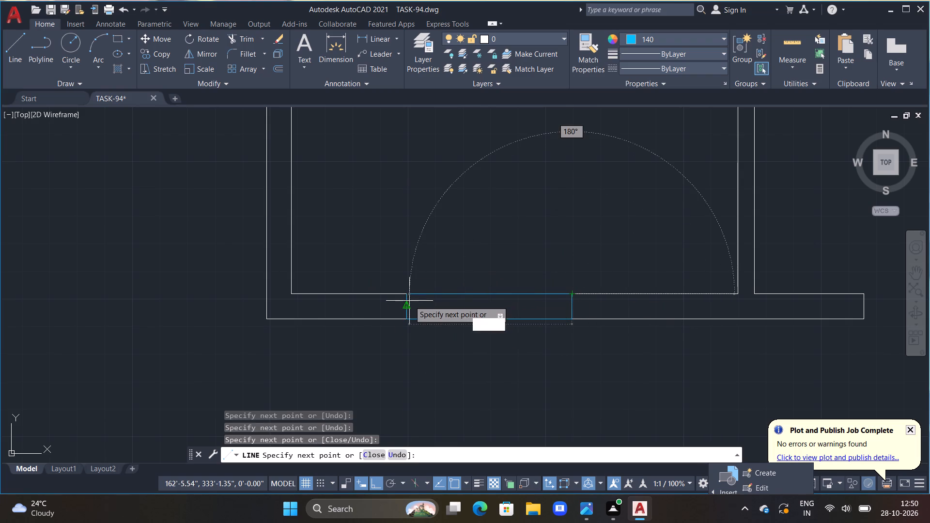
left_click(405, 293)
key("Escape")
Outline the 5' bottom-wall opening of the second room from the left with a closed rectangle of lines.
middle_click_drag(604, 310, 444, 299)
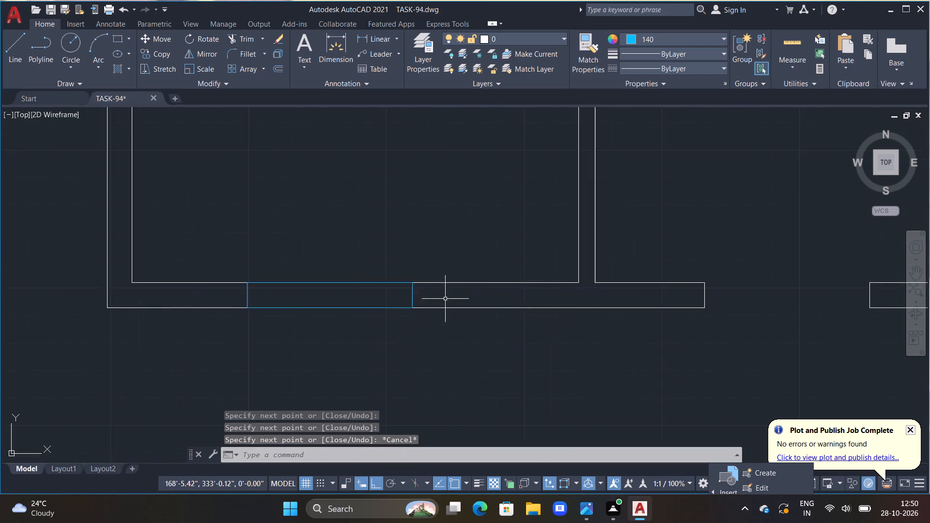
scroll(447, 299, "down", 2)
middle_click_drag(573, 303, 491, 325)
scroll(491, 322, "up", 2)
key("l")
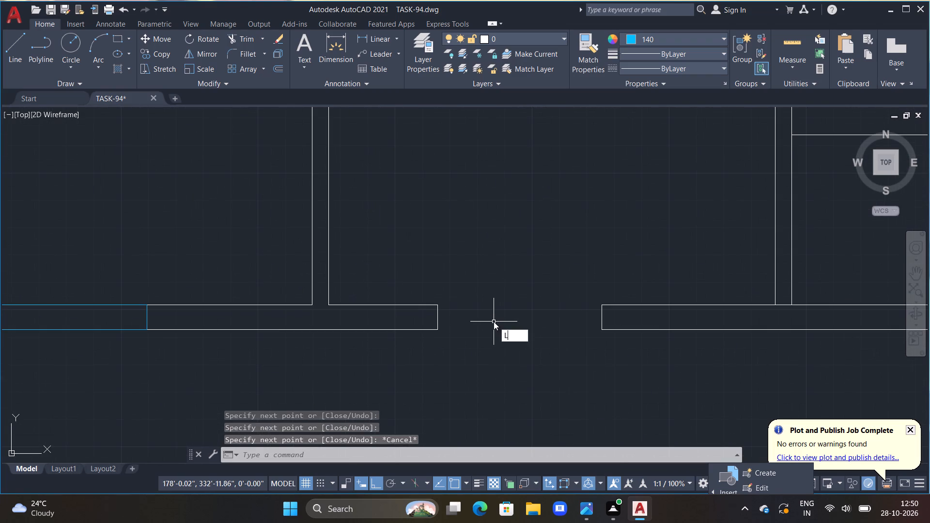
key("space")
left_click(435, 304)
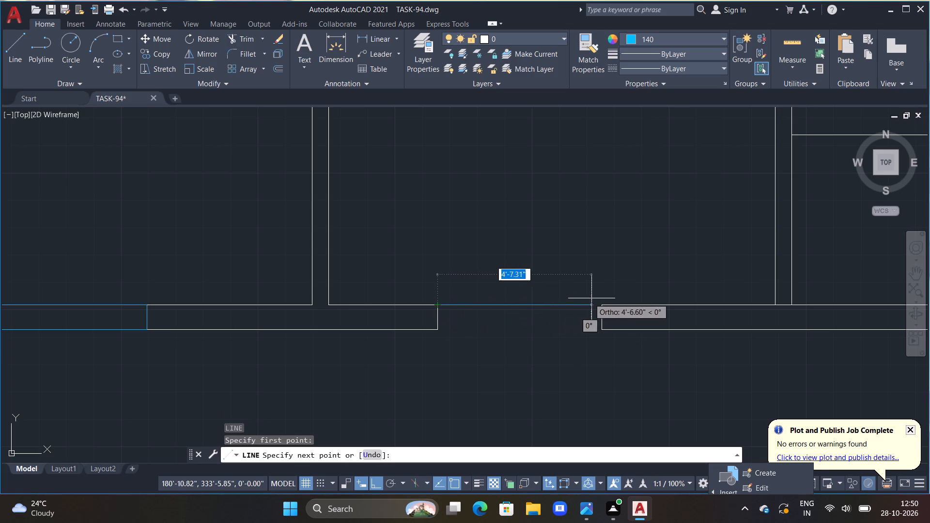
left_click(602, 304)
left_click_drag(604, 328, 592, 330)
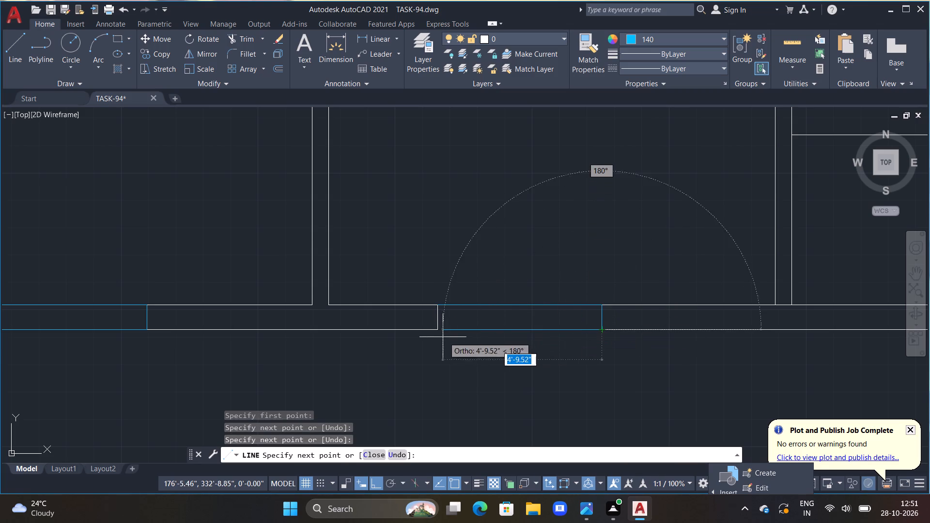
left_click(437, 331)
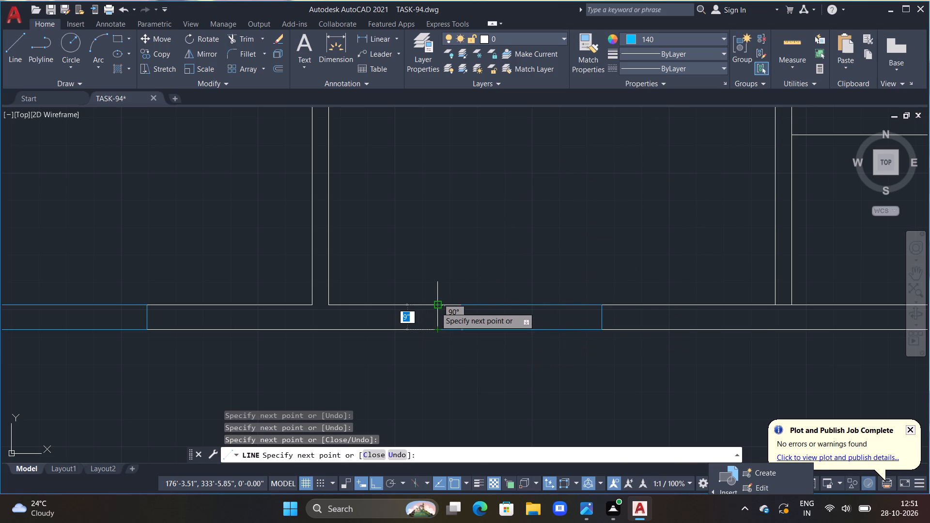
left_click(435, 307)
key("Escape")
Draw a horizontal line about 2'3" long across the left outer wall, between the two short horizontal partitions.
scroll(440, 296, "down", 4)
middle_click_drag(370, 245, 371, 245)
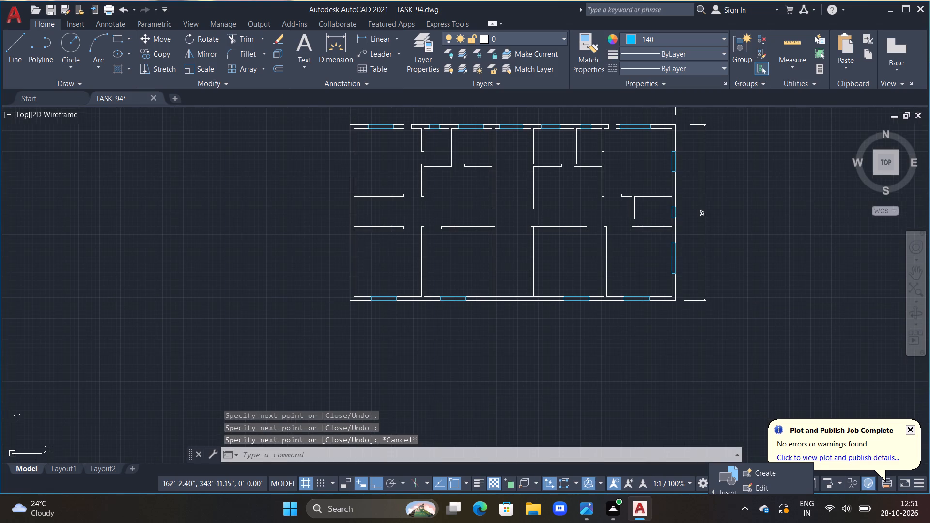
middle_click_drag(371, 245, 417, 320)
scroll(400, 294, "up", 1)
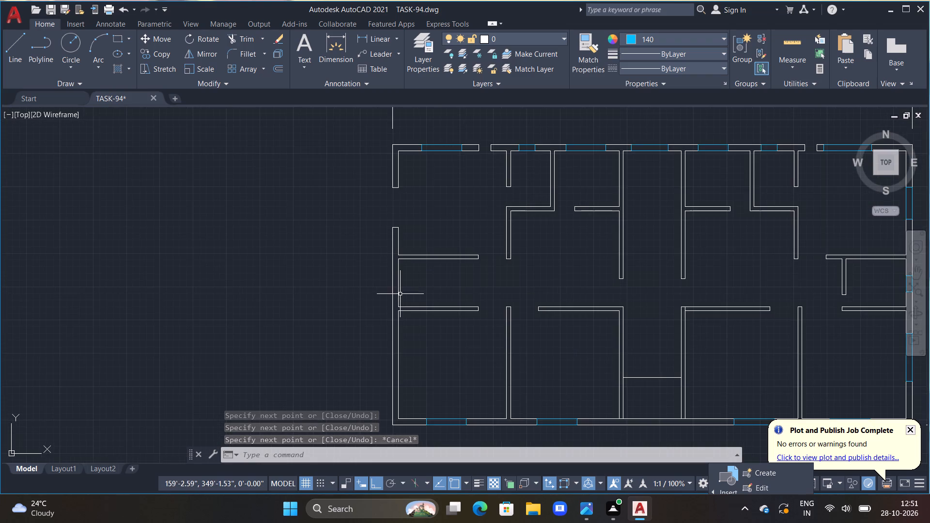
middle_click_drag(400, 294, 423, 301)
scroll(423, 301, "up", 1)
scroll(420, 281, "down", 2)
scroll(420, 281, "up", 3)
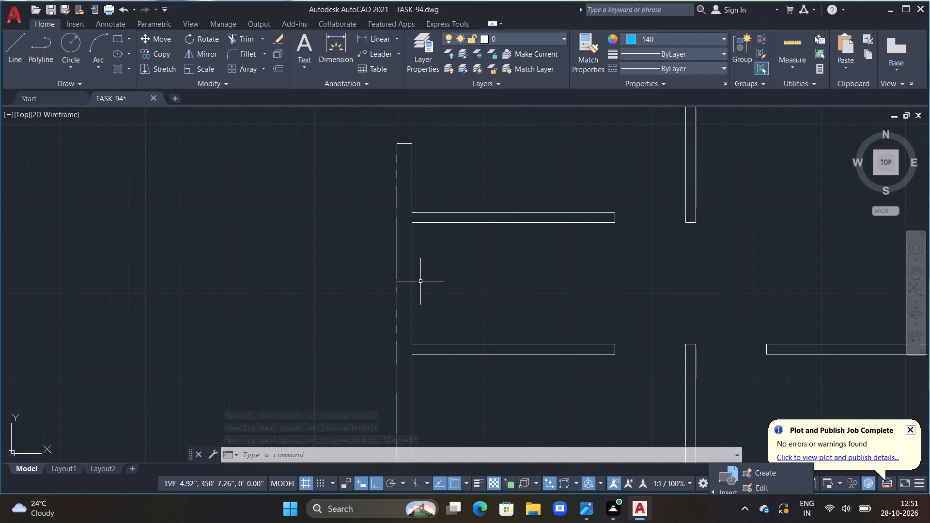
type("L")
key("space")
left_click(390, 261)
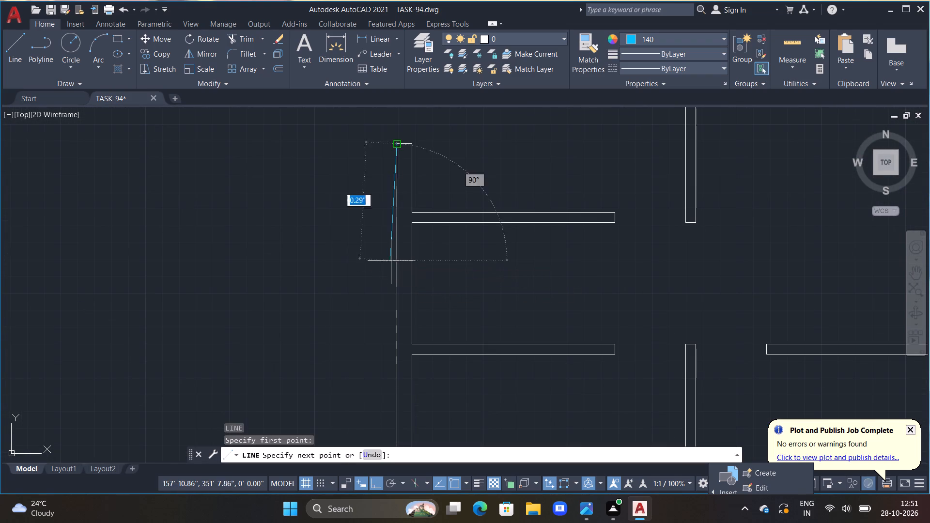
left_click(435, 257)
key("Escape")
Offset the horizontal line crossing the left outer wall between the two short partitions 2' downward.
type("OFF 2'")
key("Return")
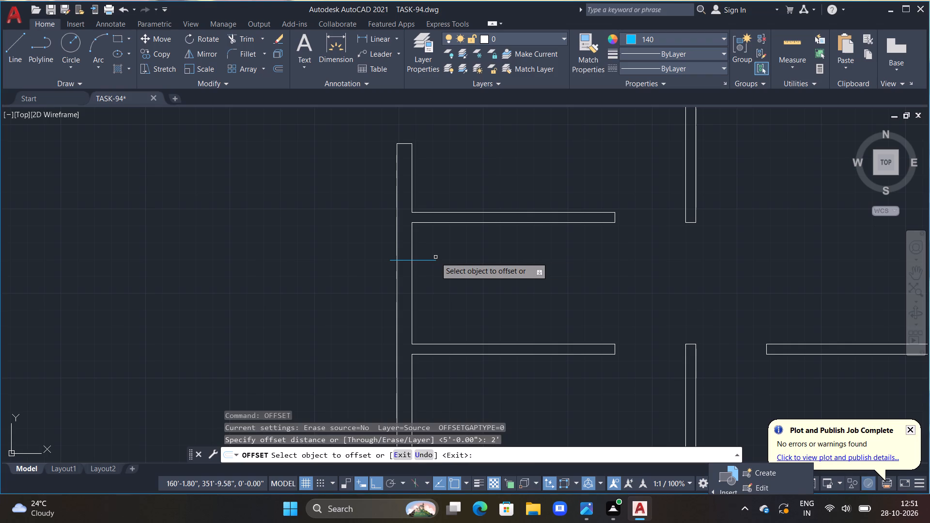
left_click(429, 260)
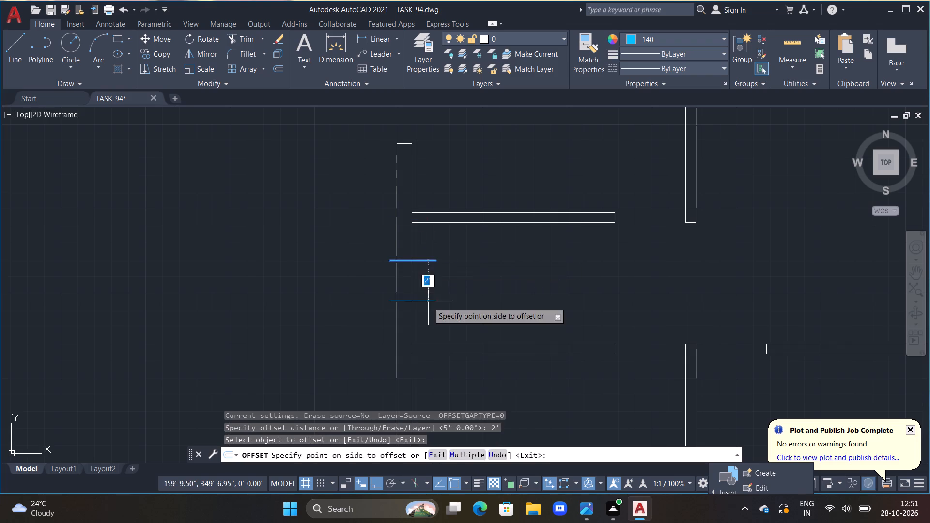
left_click(429, 306)
middle_click_drag(447, 292, 457, 165)
scroll(465, 208, "down", 1)
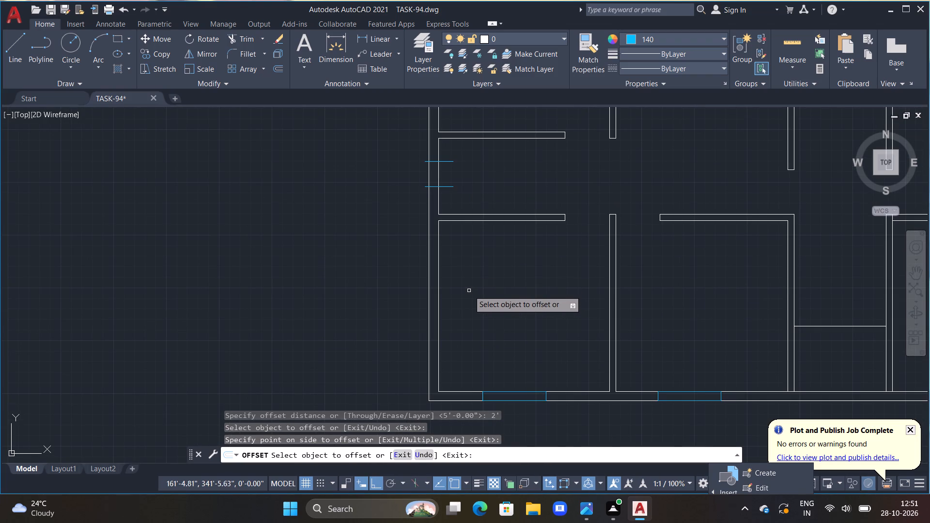
key("Escape")
Draw a horizontal line across the left outer wall of the bottom-left room, in the upper half of the room.
type("L")
key("space")
left_click(410, 278)
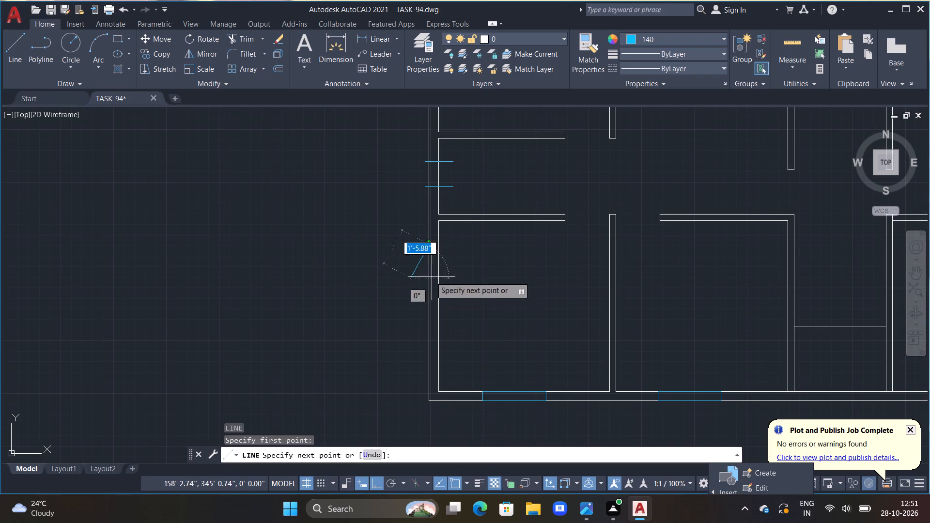
left_click(471, 273)
key("Escape")
Offset the new line across the bottom-left room's left wall 5' downward.
type("OFF 5'")
key("Return")
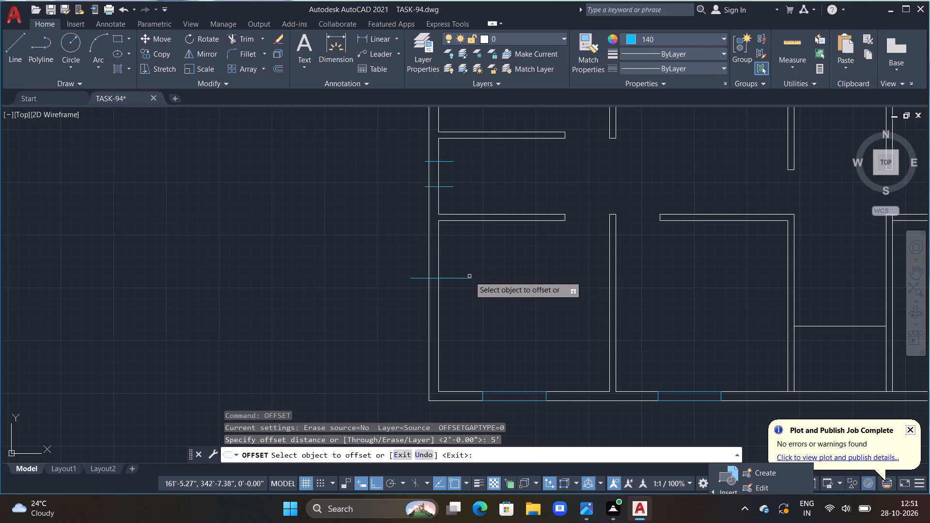
left_click(465, 278)
left_click(452, 346)
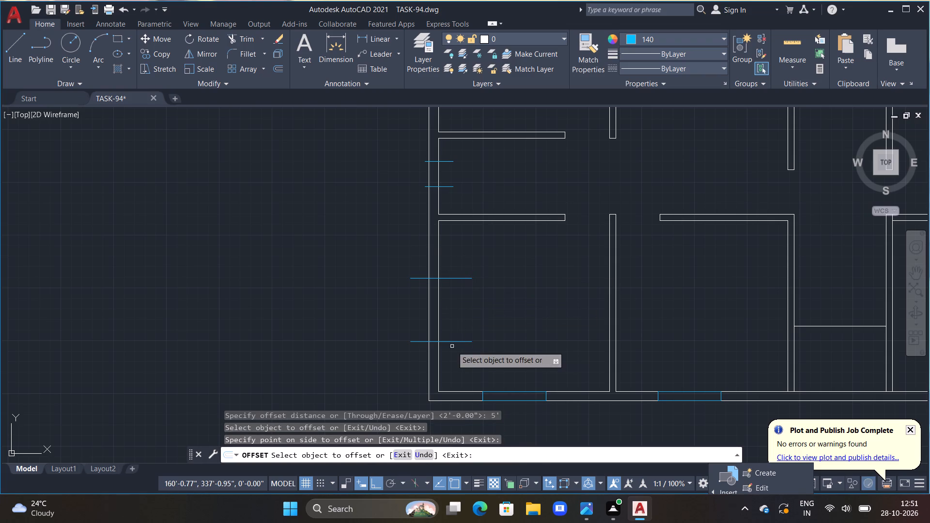
key("Escape")
Trim the wall lines between the 5' pair of lines and their overhanging ends to open the bottom-left room's left wall.
type("TR")
key("space")
left_click_drag(452, 346, 417, 305)
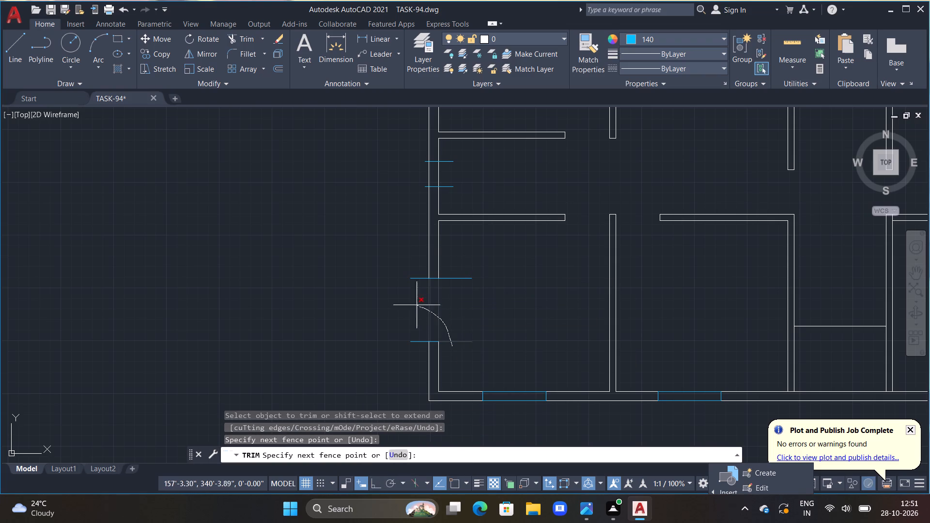
left_click_drag(417, 305, 416, 305)
left_click_drag(417, 270, 418, 305)
left_click_drag(418, 308, 411, 348)
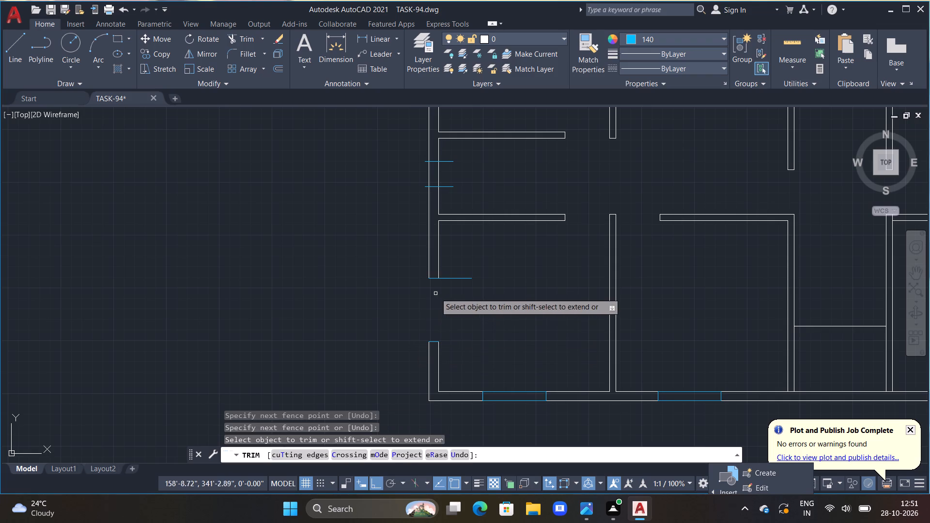
left_click_drag(455, 275, 466, 318)
Trim the left outer wall between the 2' pair of lines and cut off their overhanging ends to form an opening.
middle_click_drag(476, 274, 505, 444)
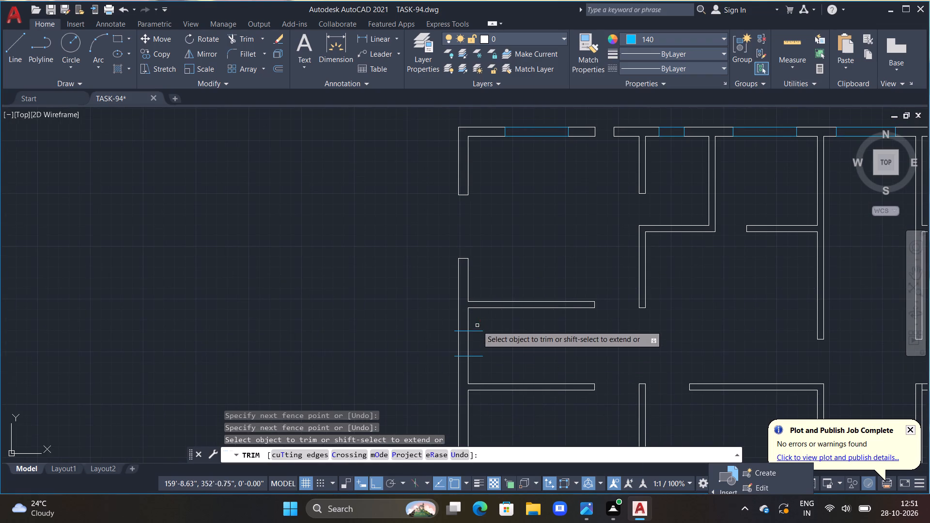
left_click_drag(477, 325, 451, 345)
left_click_drag(455, 329, 474, 364)
left_click(453, 356)
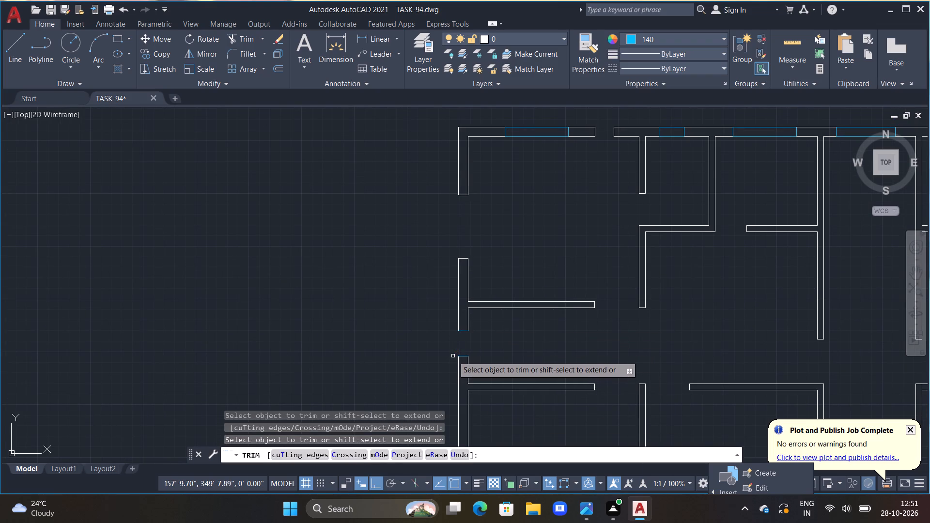
key("Escape")
key("Escape")
key("Escape")
Outline the 5' left-wall opening of the top-left room with a closed rectangle of lines.
scroll(460, 206, "up", 2)
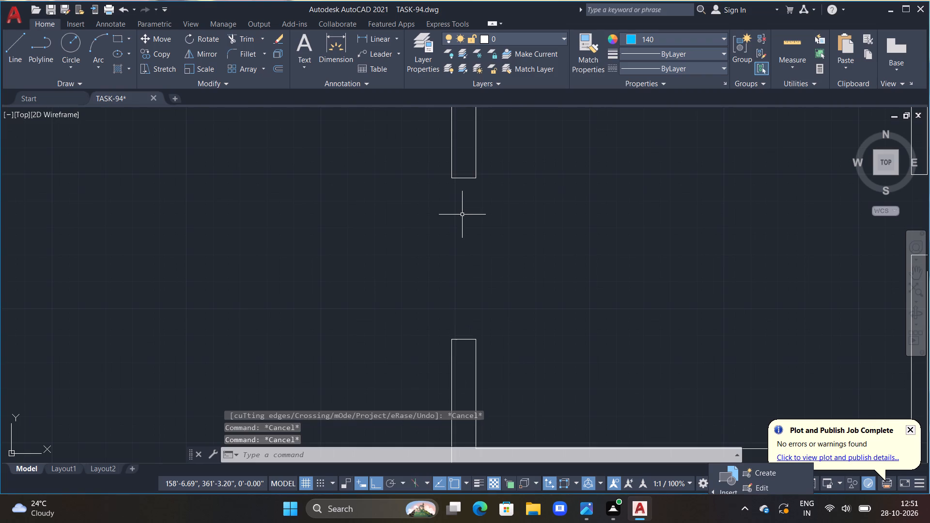
type("L")
key("space")
left_click(451, 178)
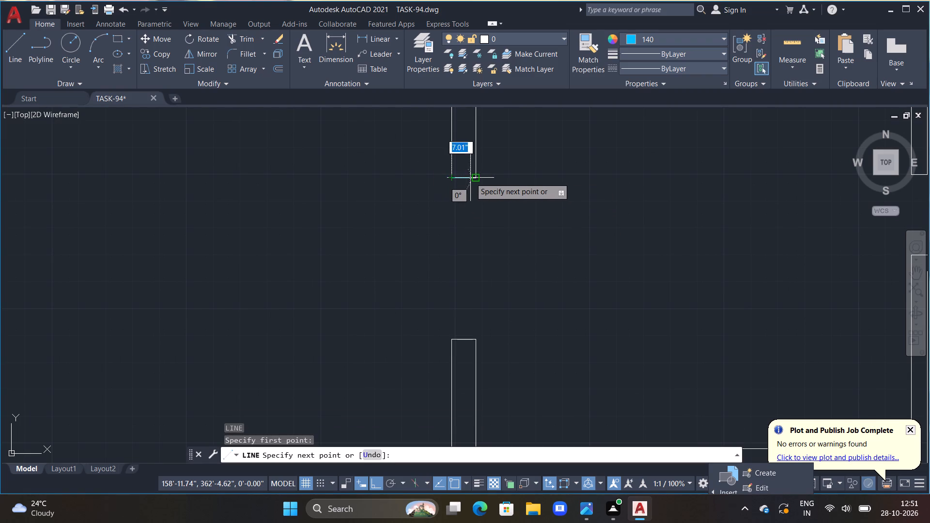
left_click(475, 180)
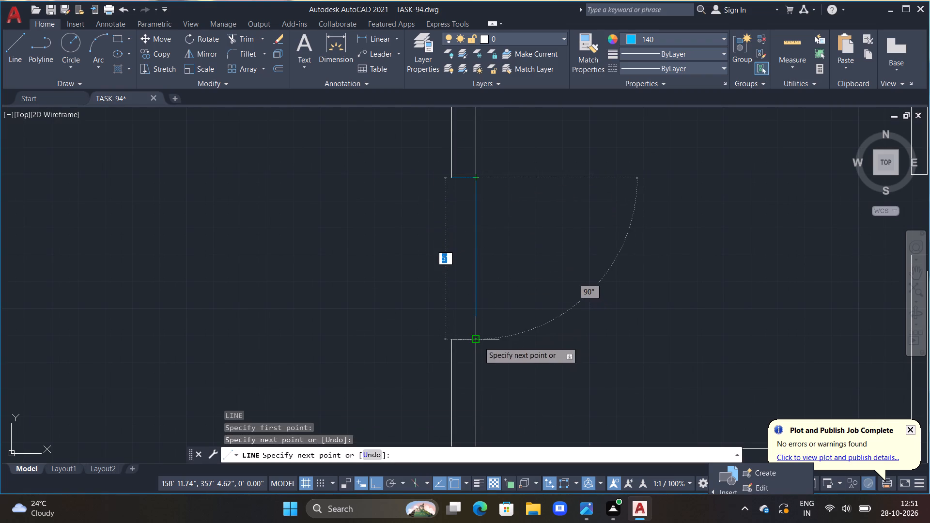
left_click(479, 341)
left_click(451, 342)
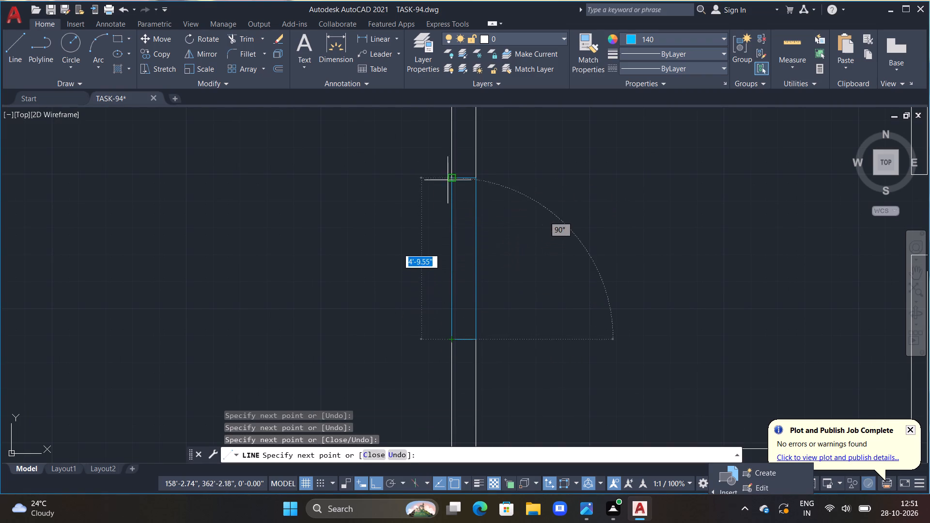
double_click(452, 179)
key("Escape")
Outline the 2' left-wall opening between the two short partitions with a closed rectangle of lines.
scroll(488, 230, "down", 4)
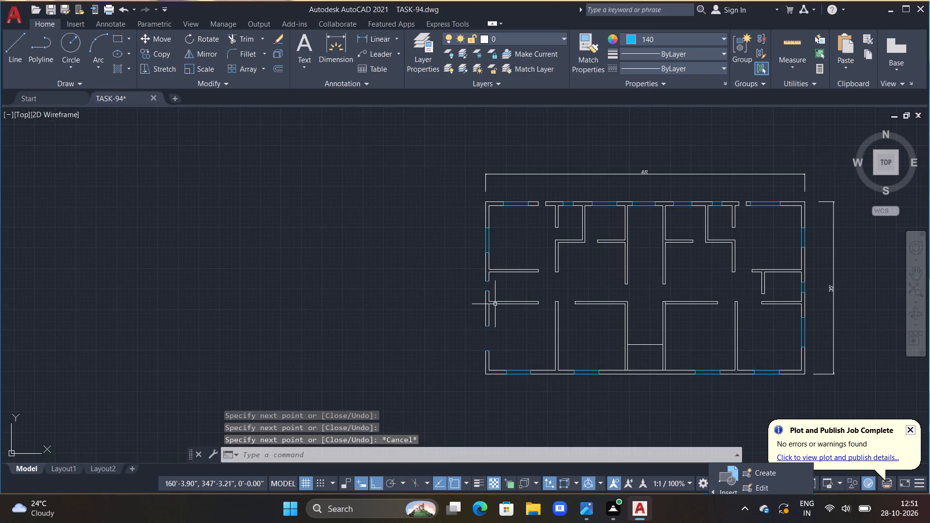
scroll(496, 317, "up", 4)
middle_click_drag(491, 297, 487, 281)
type("L")
key("space")
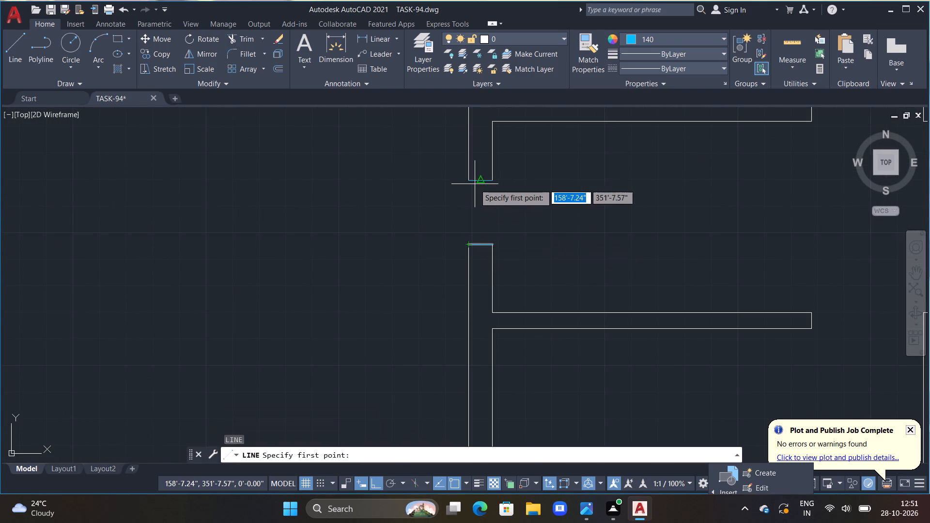
left_click(467, 180)
double_click(466, 246)
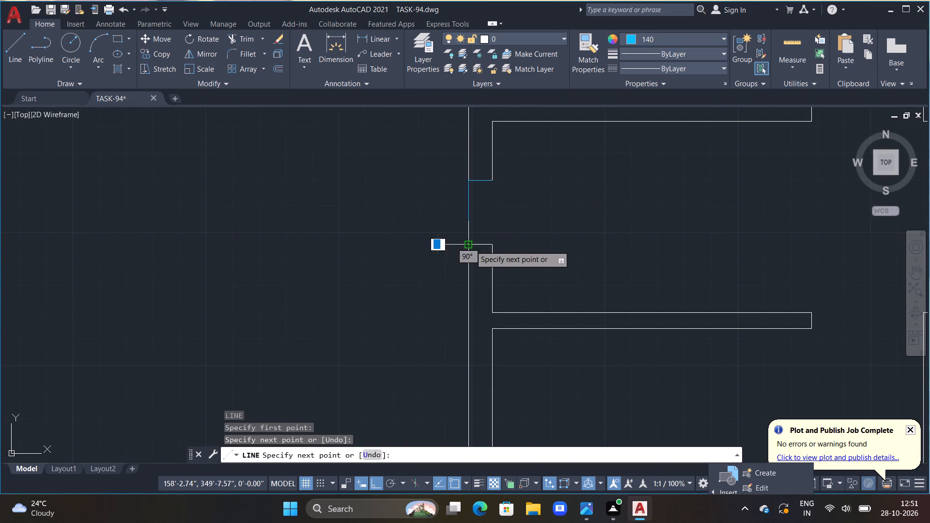
left_click(495, 244)
left_click(493, 180)
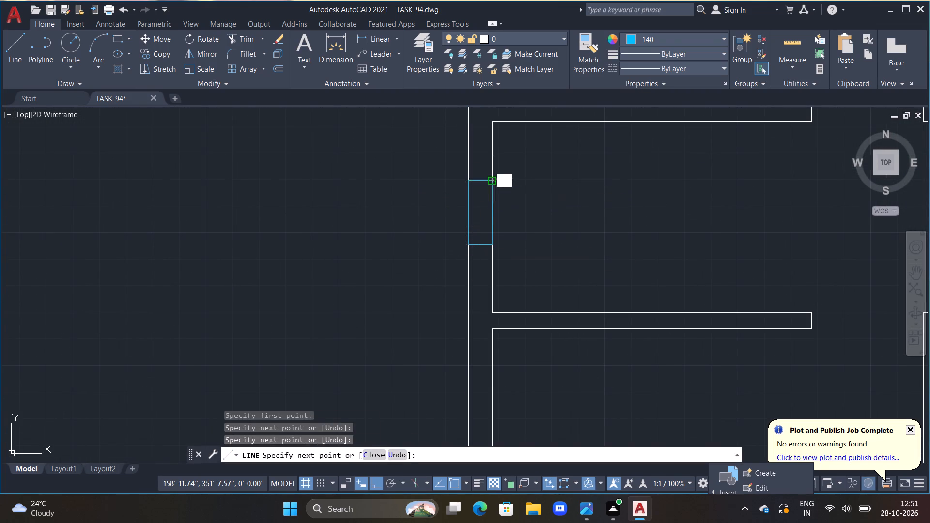
left_click(469, 179)
key("Escape")
Outline the 5' left-wall opening of the bottom-left room with a closed rectangle of lines.
scroll(523, 248, "down", 2)
middle_click_drag(539, 338, 526, 253)
scroll(455, 268, "up", 1)
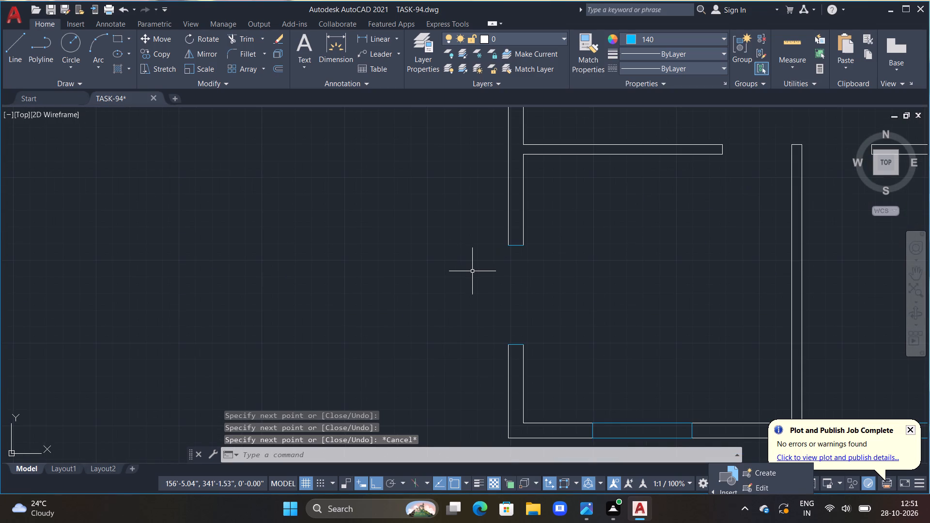
type("L")
key("space")
left_click_drag(506, 249, 506, 260)
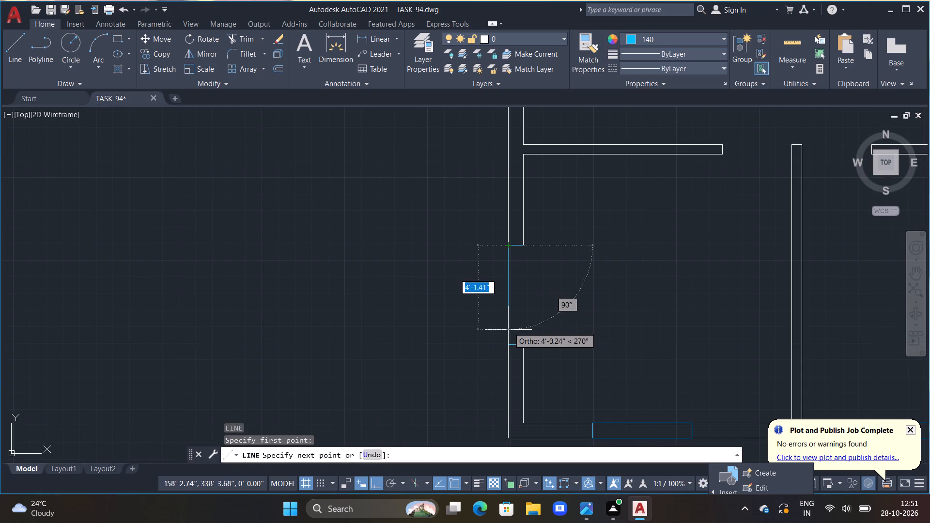
left_click(505, 347)
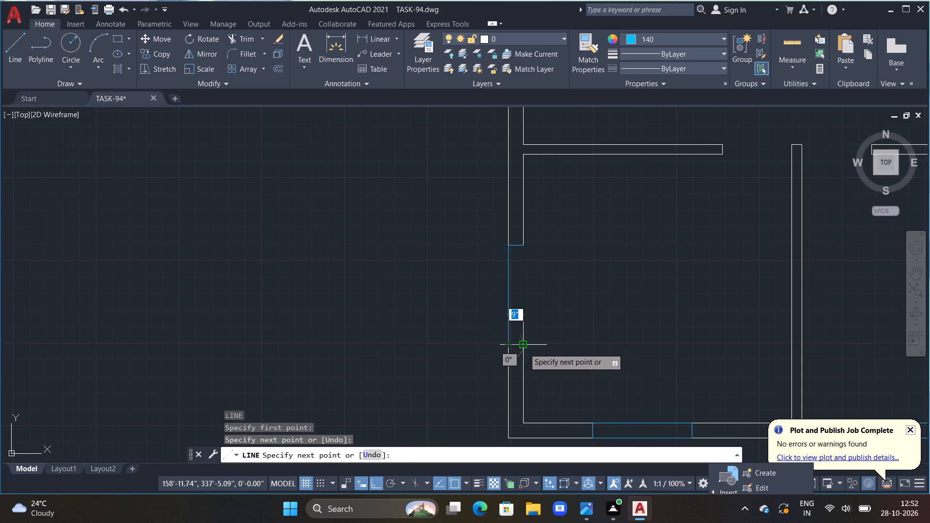
left_click(523, 347)
double_click(526, 244)
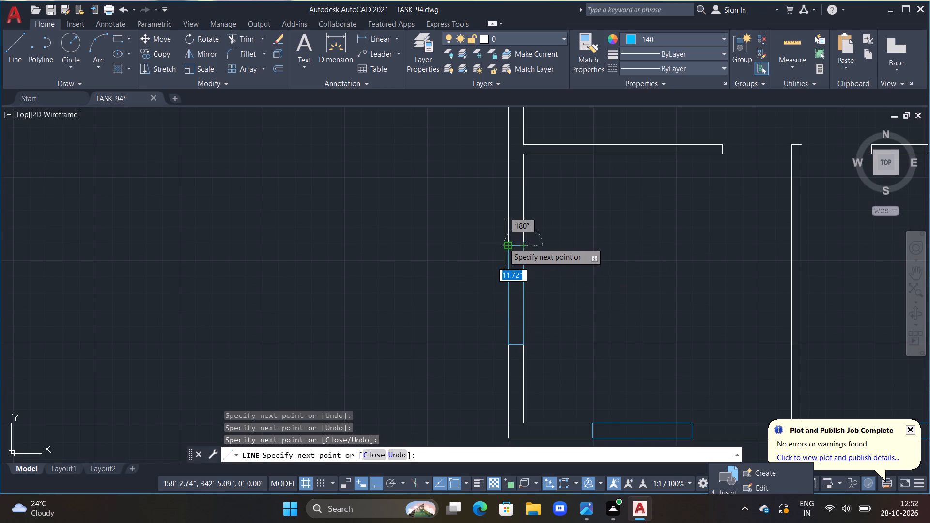
left_click(504, 243)
key("Escape")
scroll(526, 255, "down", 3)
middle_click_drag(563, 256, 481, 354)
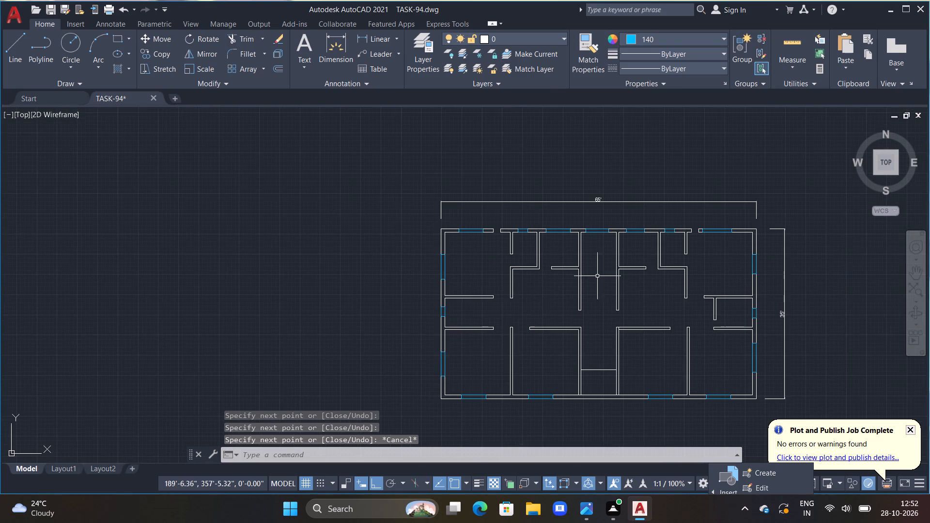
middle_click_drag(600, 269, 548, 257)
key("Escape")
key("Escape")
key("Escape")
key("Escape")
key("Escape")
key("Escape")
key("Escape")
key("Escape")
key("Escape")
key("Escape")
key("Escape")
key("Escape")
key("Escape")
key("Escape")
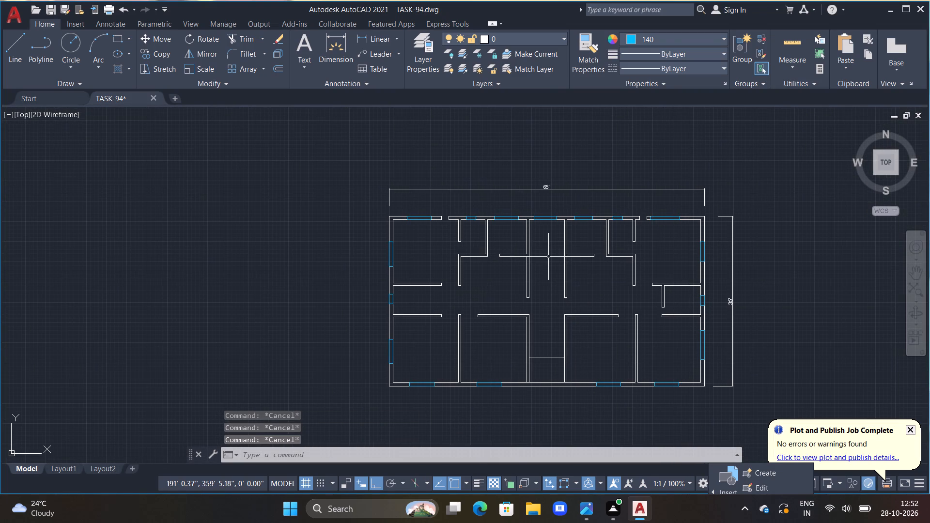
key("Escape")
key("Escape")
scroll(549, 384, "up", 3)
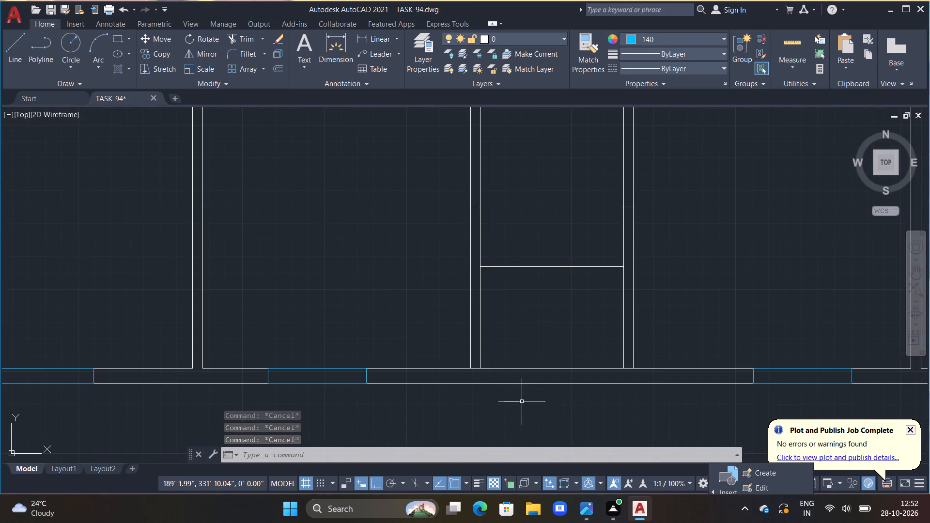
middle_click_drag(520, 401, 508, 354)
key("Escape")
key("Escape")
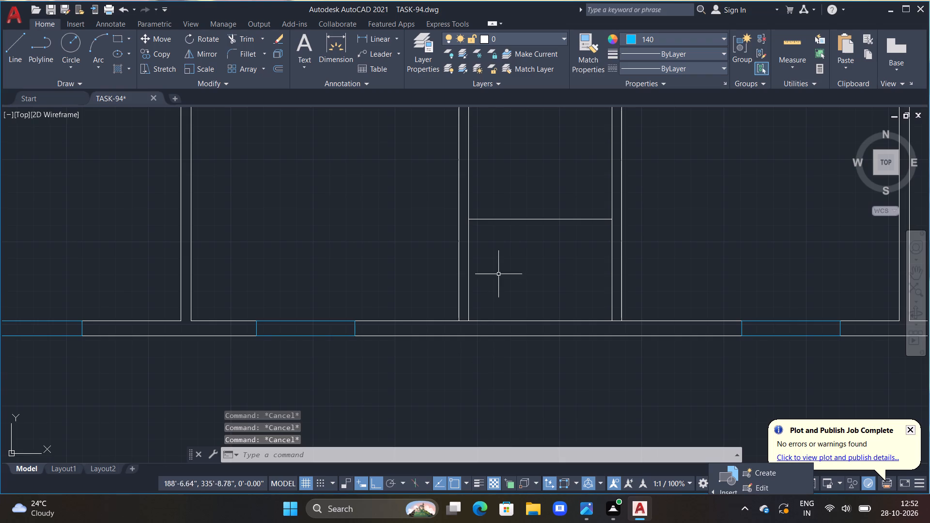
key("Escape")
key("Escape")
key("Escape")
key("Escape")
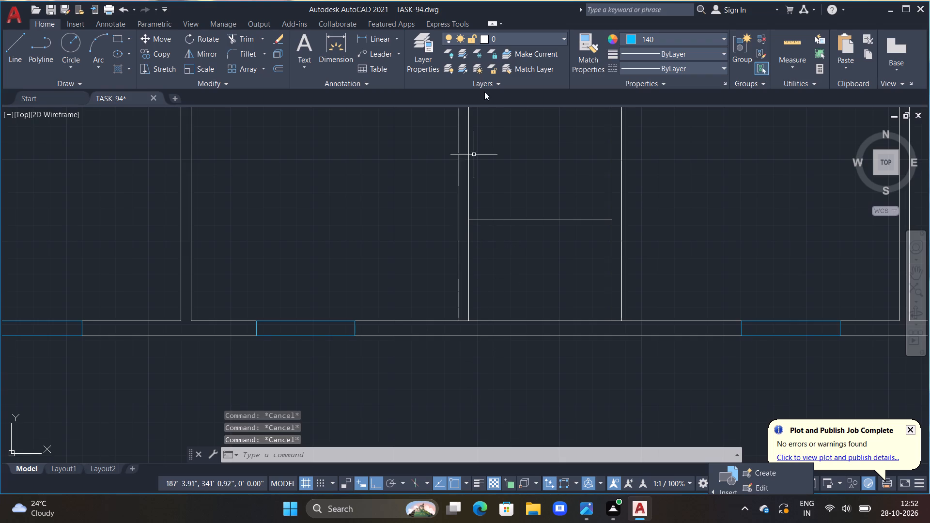
Set the current object colour to the red 205,32,39.
left_click(646, 38)
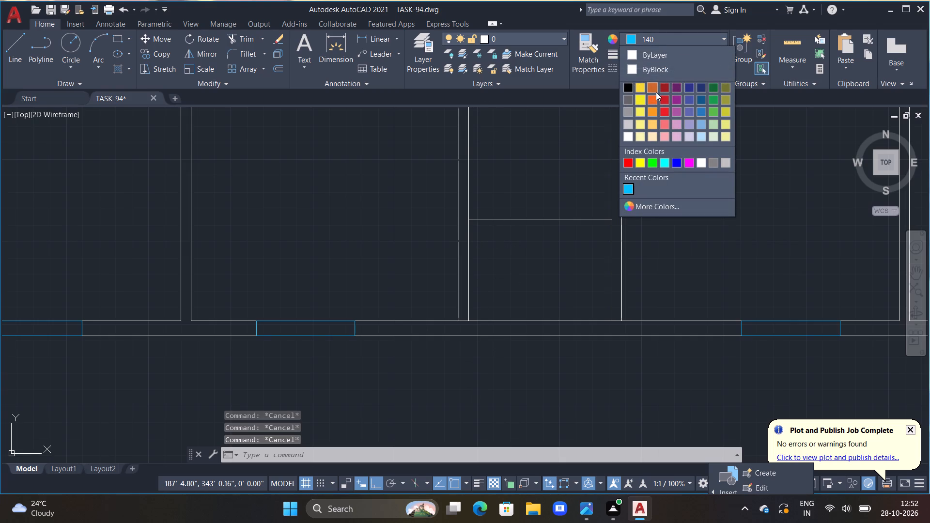
left_click(664, 82)
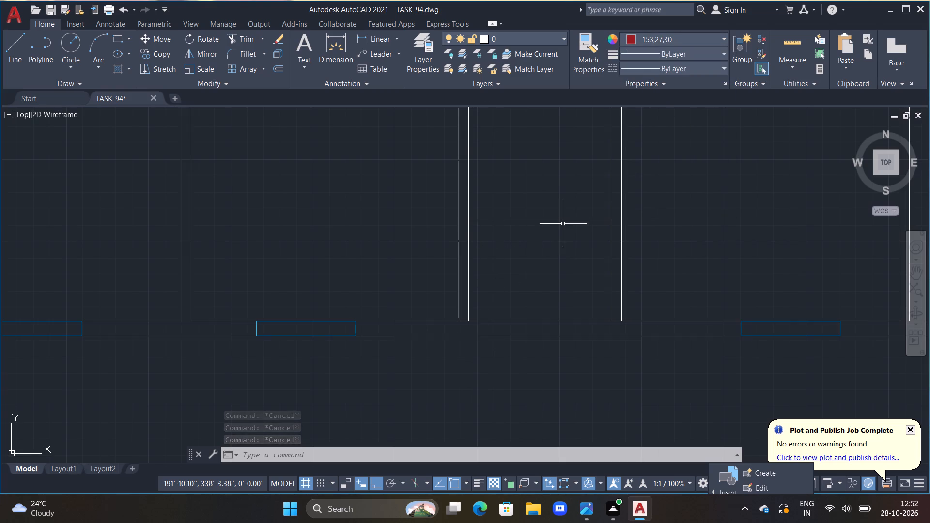
double_click(672, 40)
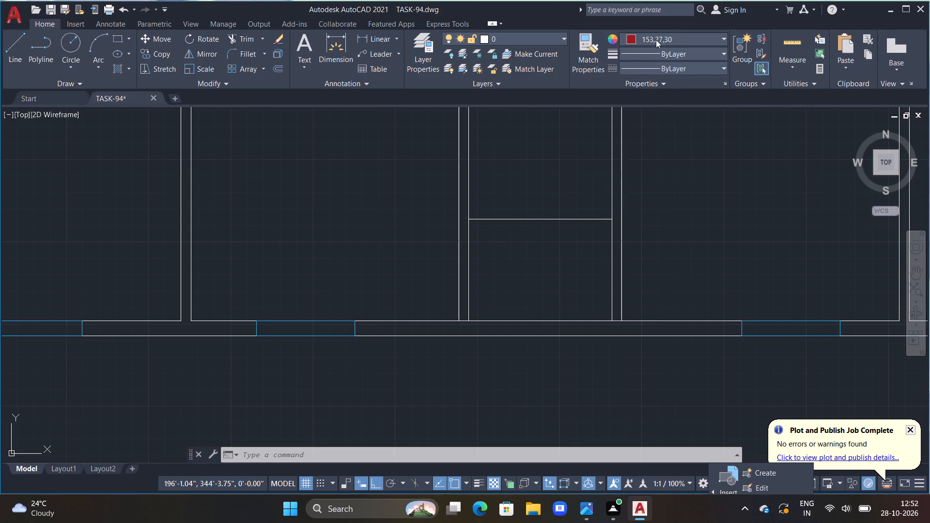
left_click(656, 40)
double_click(662, 101)
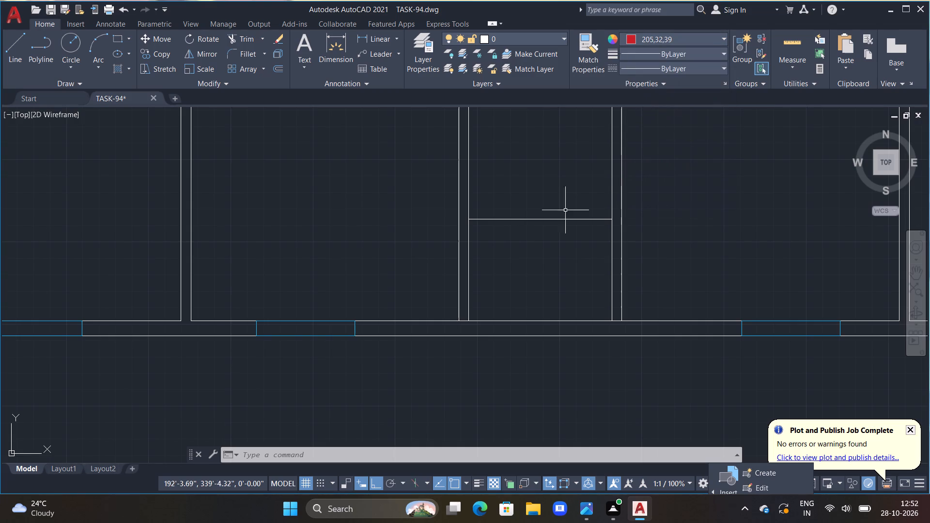
Draw a closed 12" by 12" column square of lines where the narrow middle room's left partition meets the bottom outer wall.
type("L")
key("space")
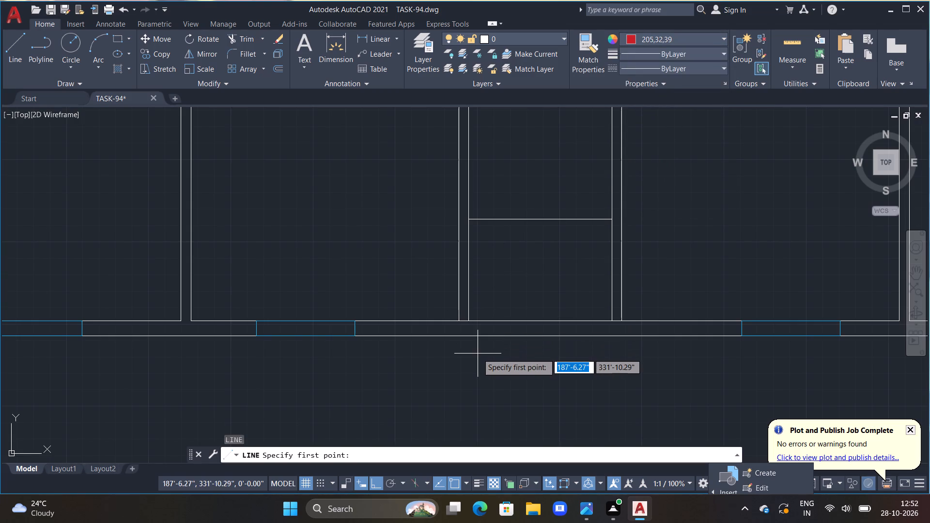
scroll(462, 329, "up", 2)
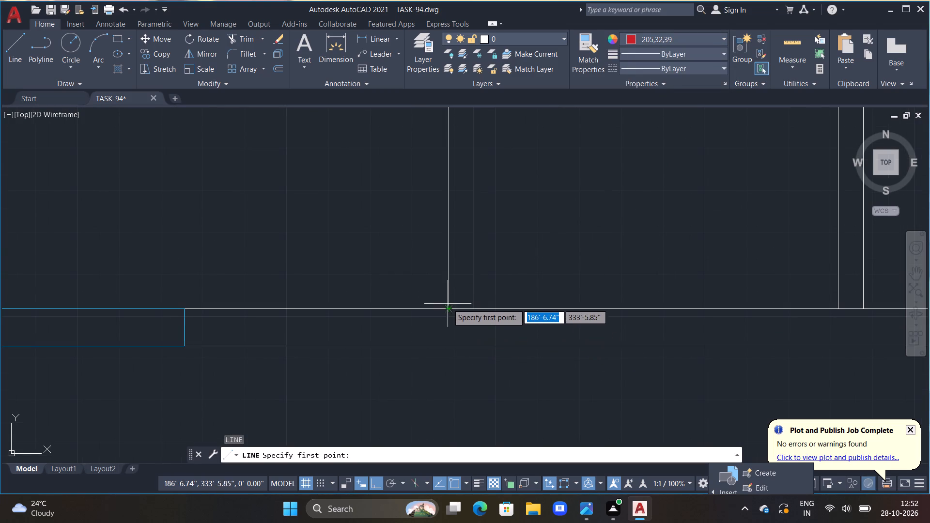
left_click(449, 347)
left_click_drag(449, 346, 447, 338)
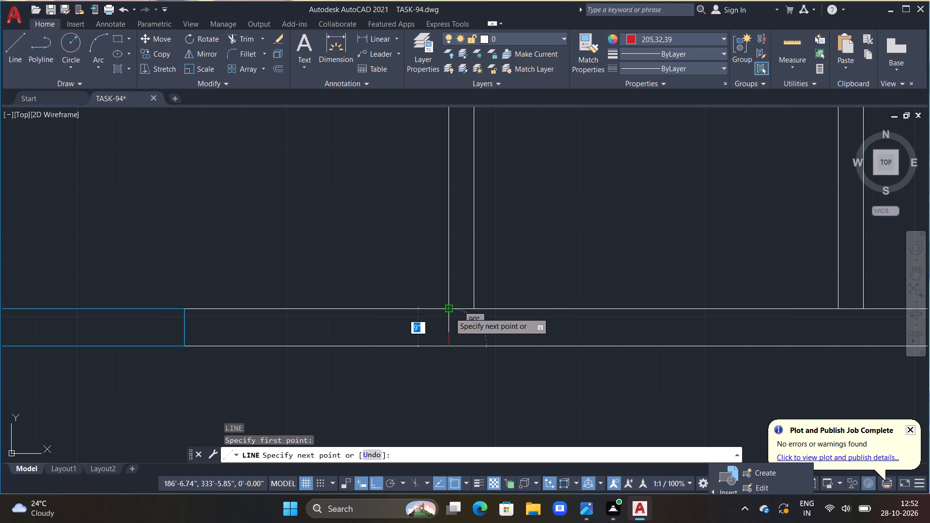
type("12\"")
key("Return")
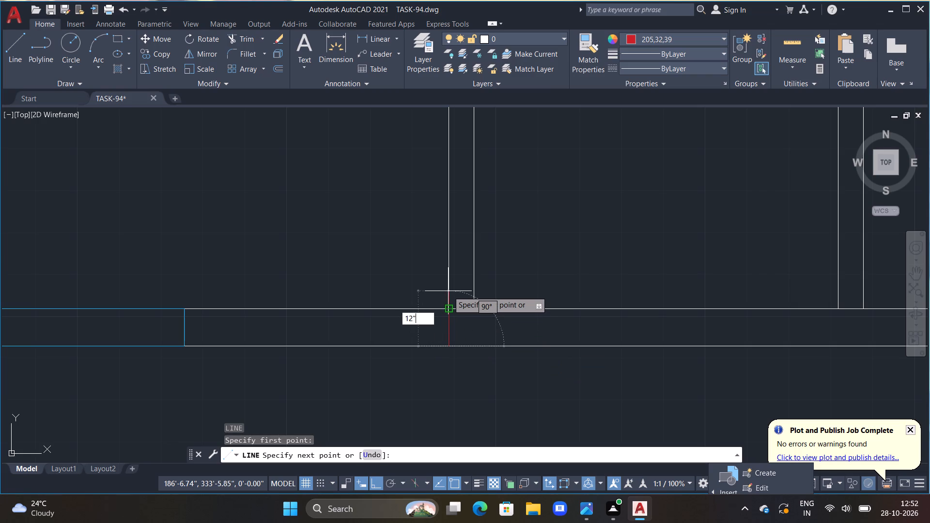
type("12\"")
key("Return")
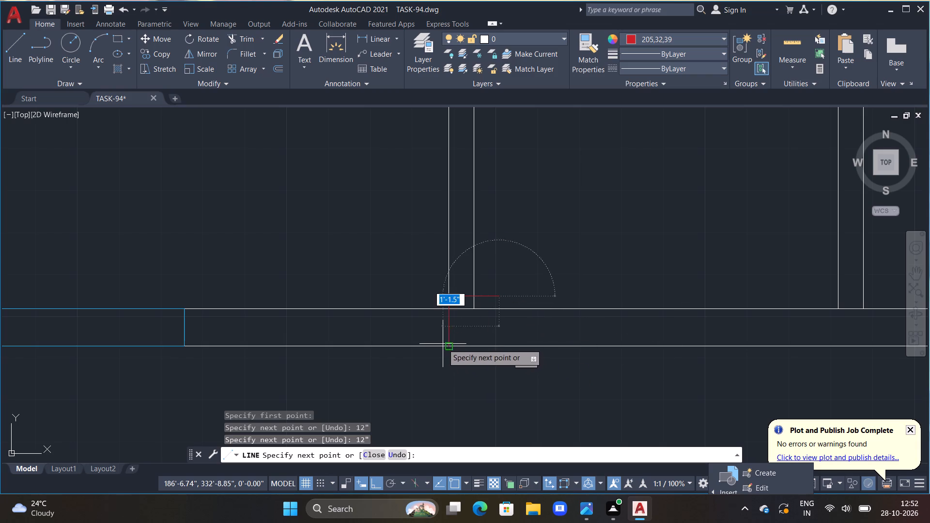
left_click(500, 347)
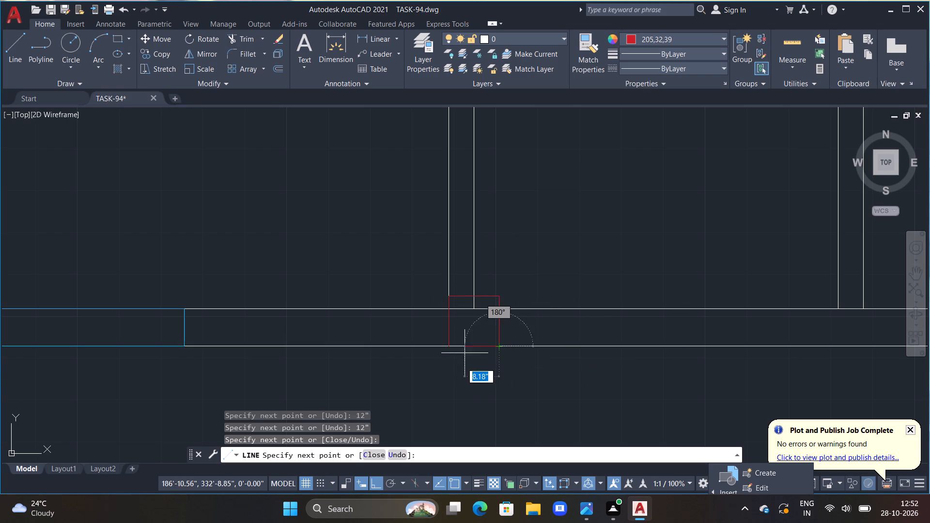
left_click(449, 346)
key("Escape")
Draw a closed 12" by 12" column square of lines where the middle room's right partition meets the bottom outer wall.
scroll(739, 335, "down", 1)
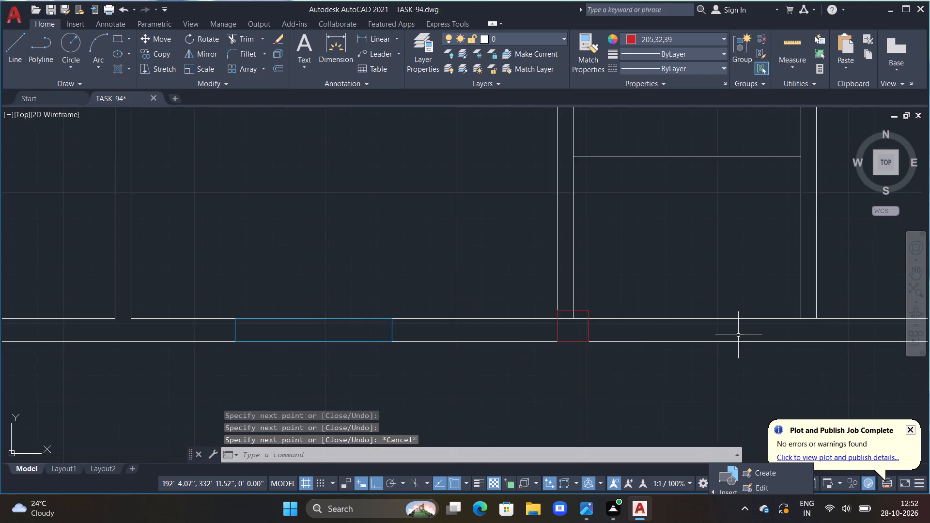
scroll(738, 335, "down", 1)
middle_click_drag(737, 335, 620, 291)
scroll(620, 291, "up", 1)
middle_click_drag(616, 292, 578, 302)
scroll(579, 302, "up", 1)
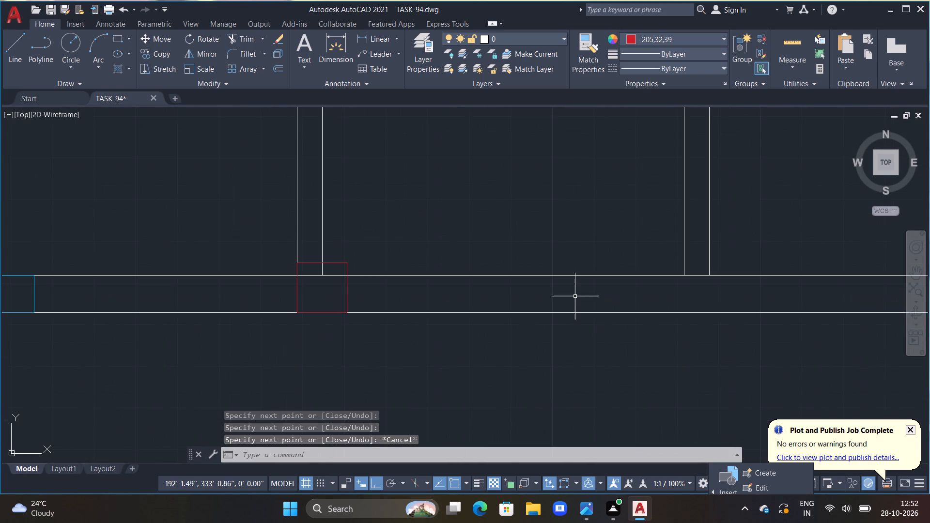
type("L")
key("space")
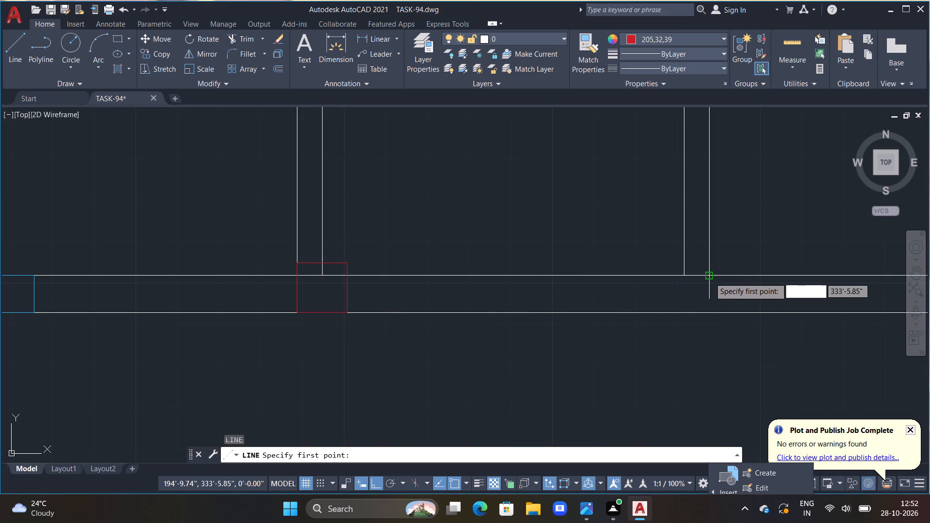
left_click(710, 314)
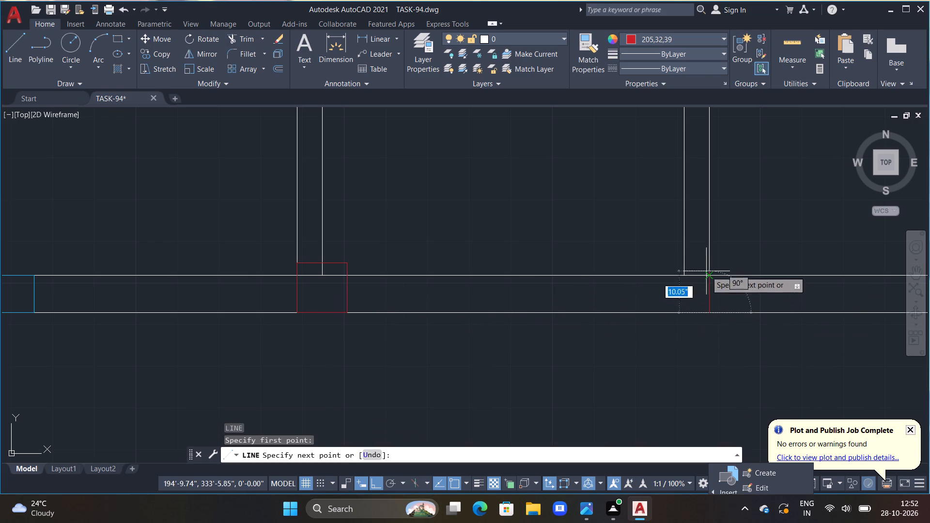
type("12\"")
key("Return")
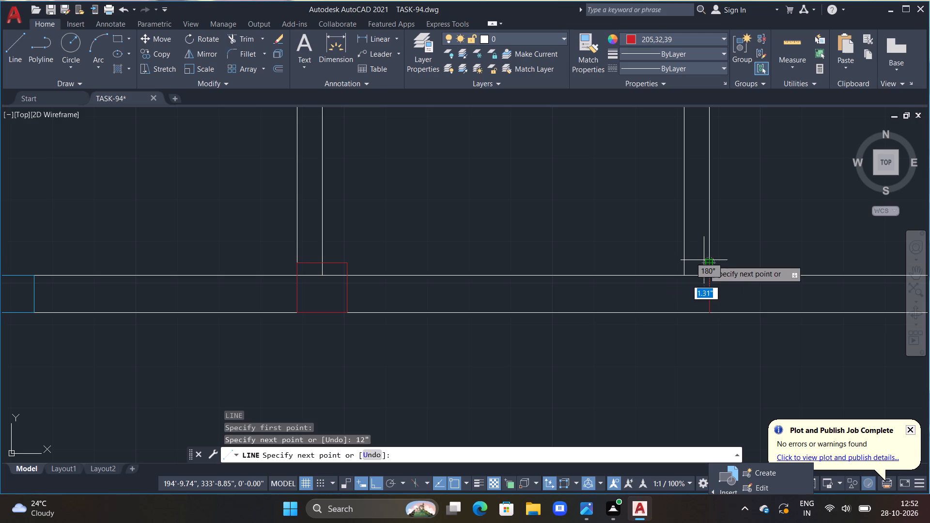
type("12\"")
key("Return")
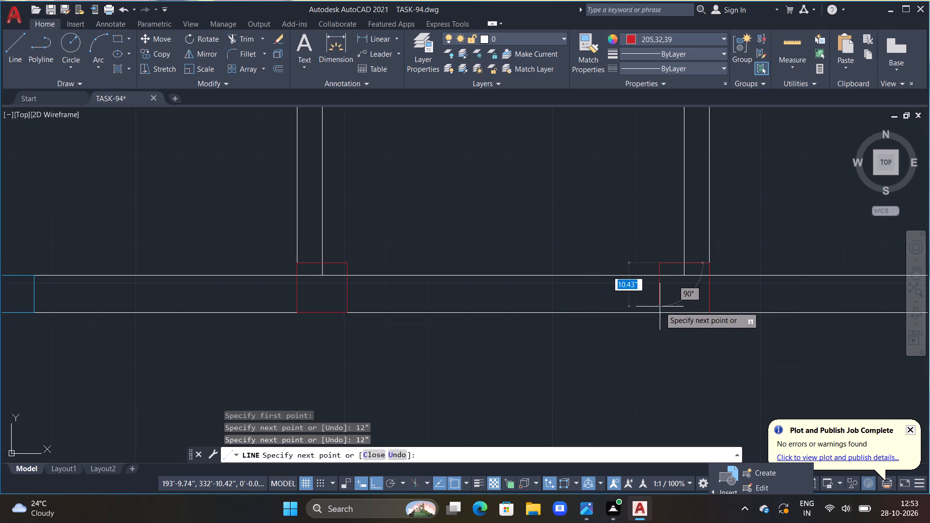
scroll(660, 307, "up", 3)
middle_click_drag(678, 336, 535, 272)
scroll(535, 296, "down", 1)
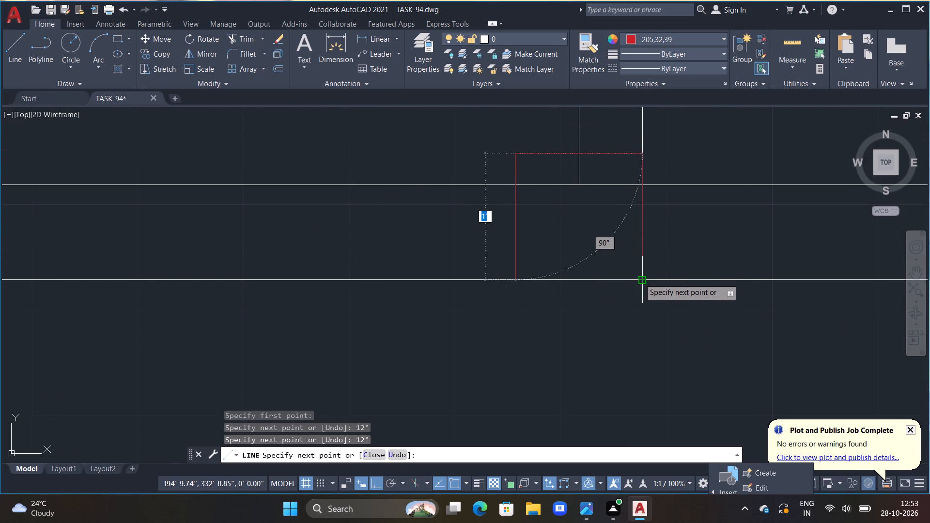
double_click(515, 280)
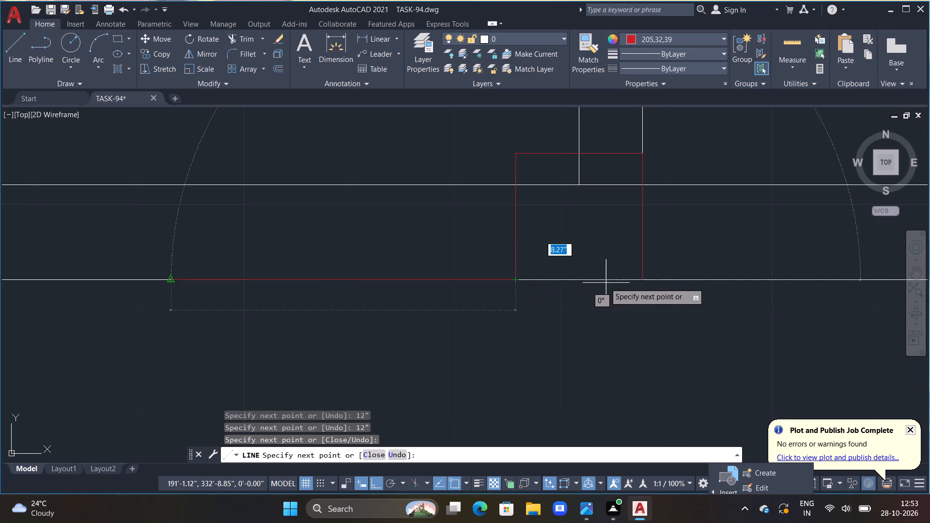
left_click(645, 280)
key("Escape")
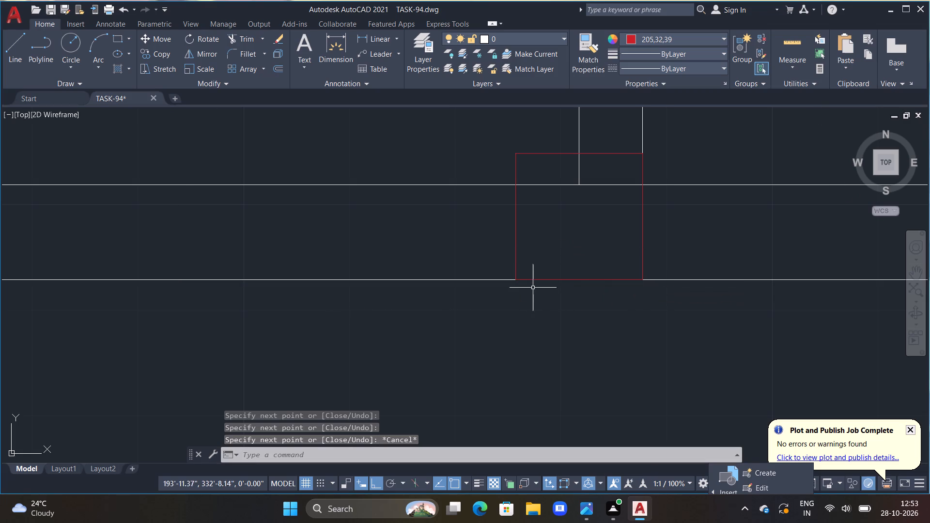
Trim the wall and partition lines inside the two red column squares on the bottom outer wall.
scroll(536, 274, "down", 2)
scroll(425, 268, "down", 2)
middle_click_drag(407, 247, 487, 244)
scroll(487, 244, "up", 2)
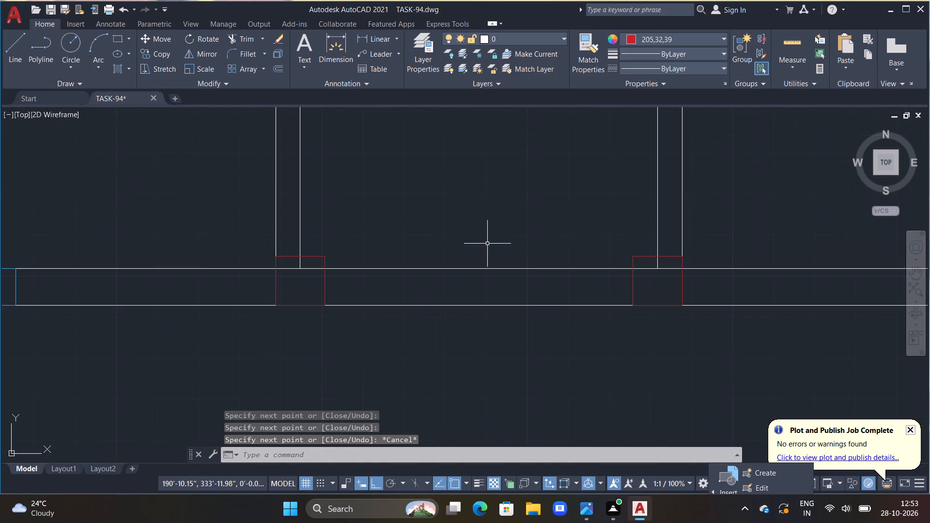
middle_click_drag(453, 251, 489, 234)
key("t")
key("r")
key("space")
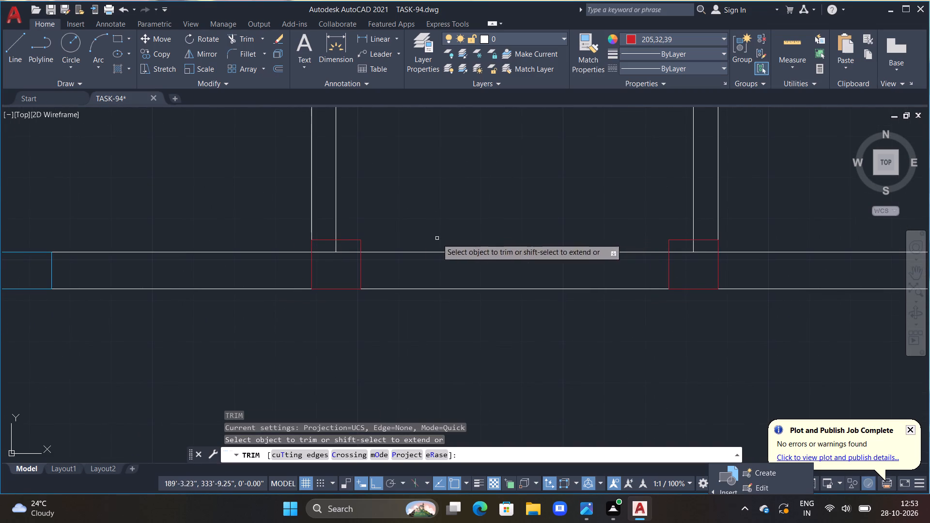
left_click_drag(326, 252, 330, 249)
double_click(335, 248)
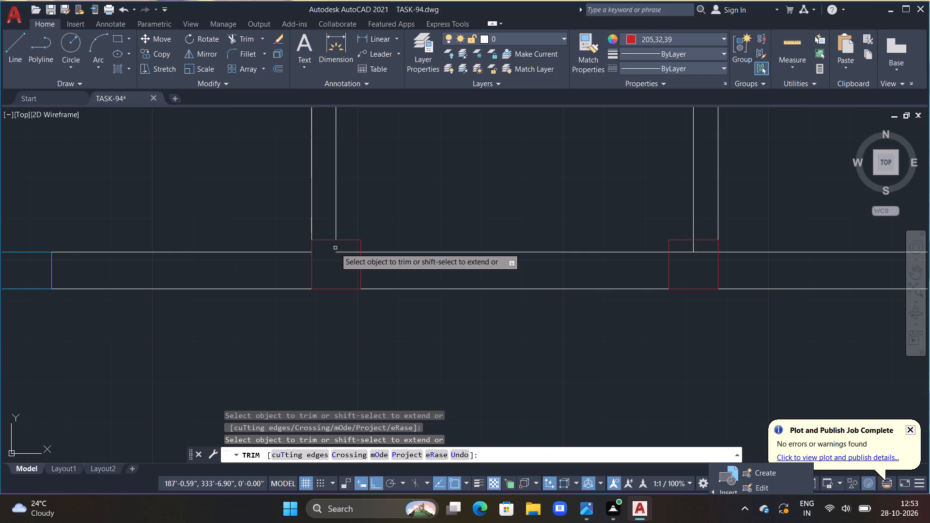
left_click(350, 252)
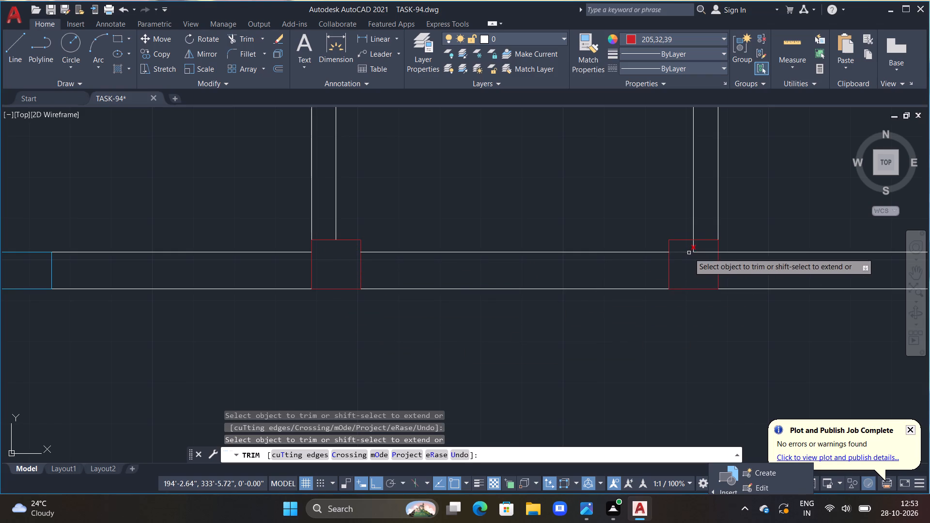
left_click(690, 252)
left_click(694, 250)
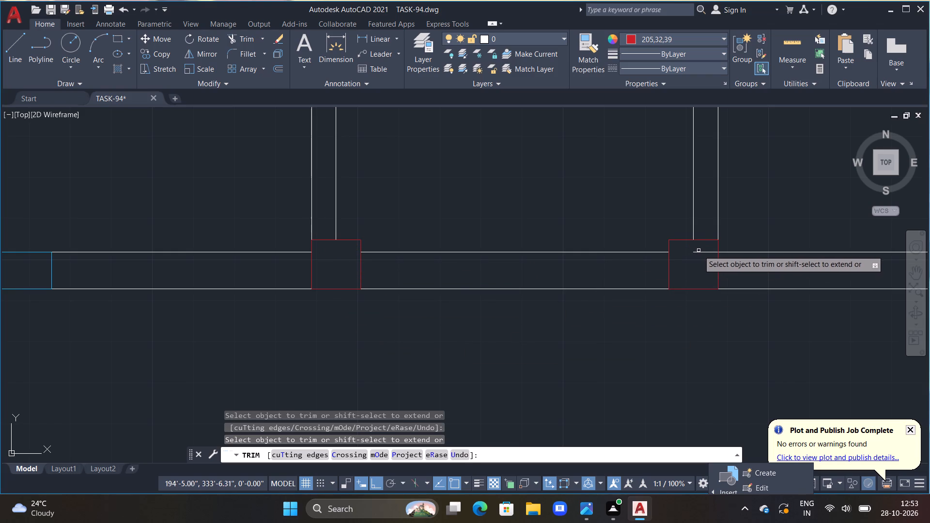
left_click(699, 251)
middle_click_drag(609, 191, 604, 262)
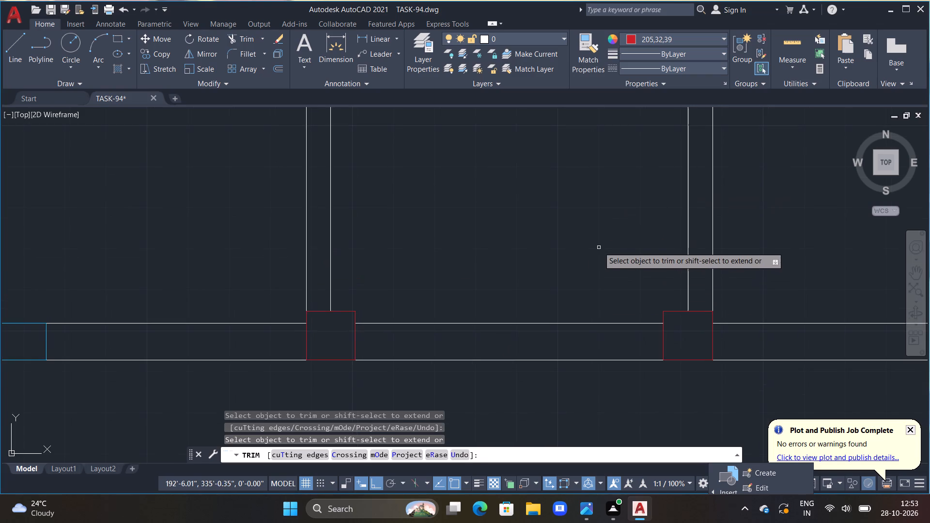
scroll(593, 227, "down", 1)
key("Escape")
key("Escape")
key("Escape")
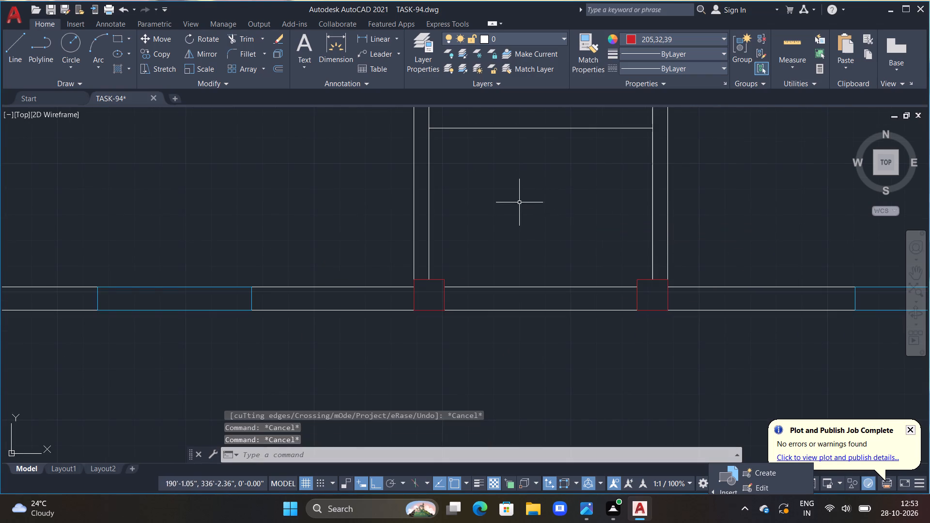
Draw a closed 12" by 12" column square on the middle room's left partition, with its base level with the horizontal cross line.
scroll(516, 200, "up", 1)
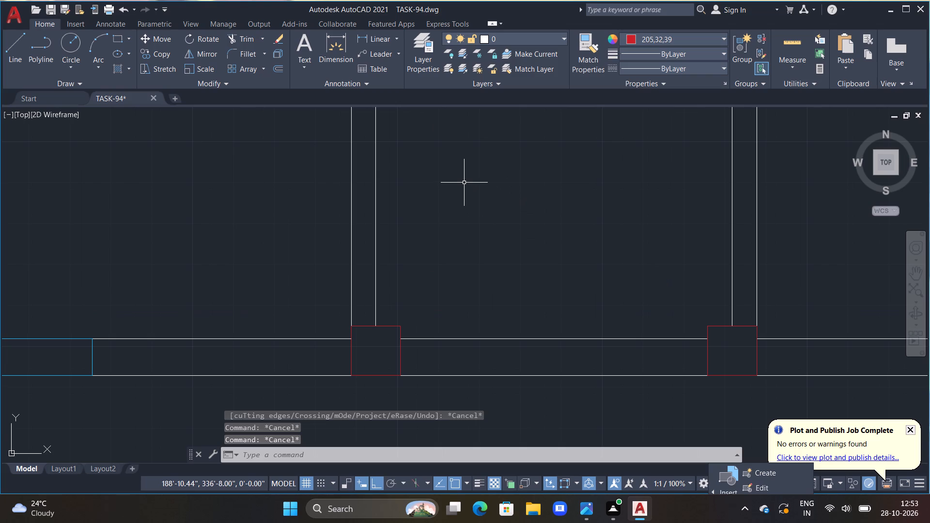
scroll(463, 187, "down", 1)
middle_click_drag(462, 186, 471, 277)
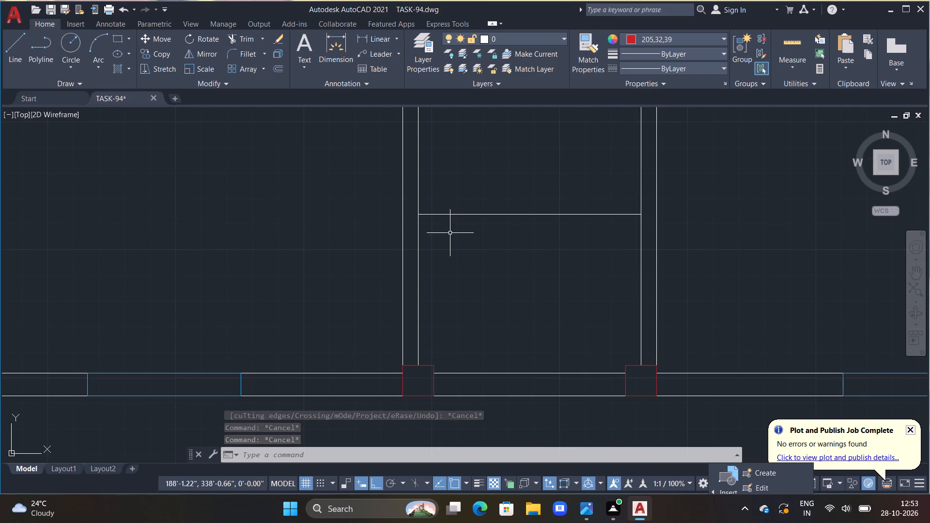
key("Escape")
key("Escape")
type("L")
key("space")
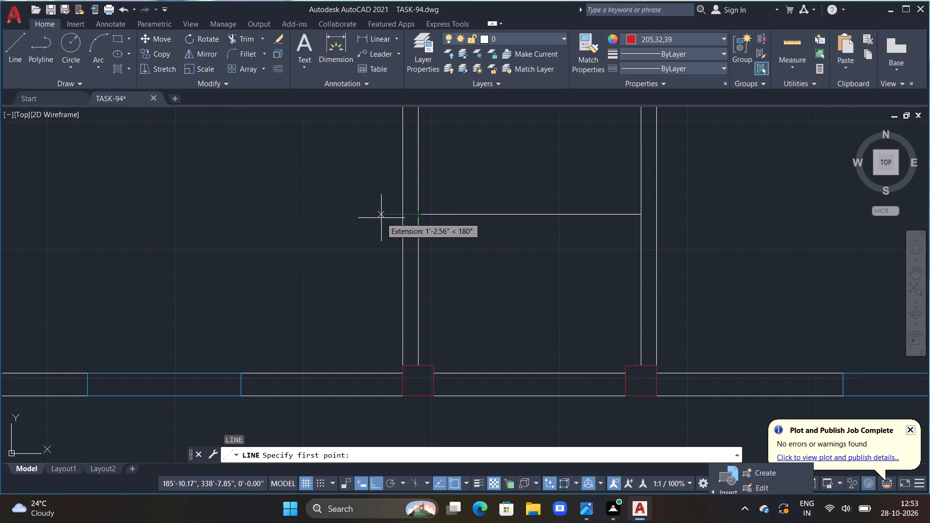
left_click(400, 215)
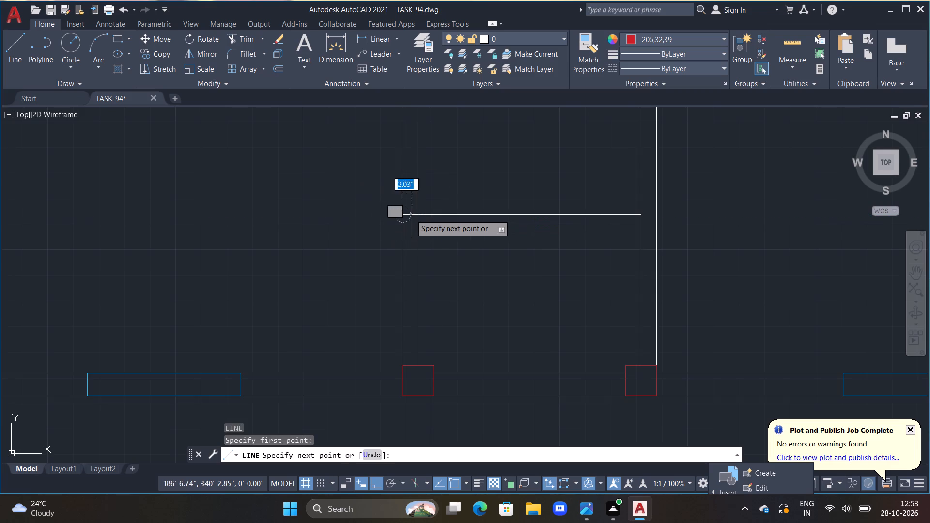
type("12\"")
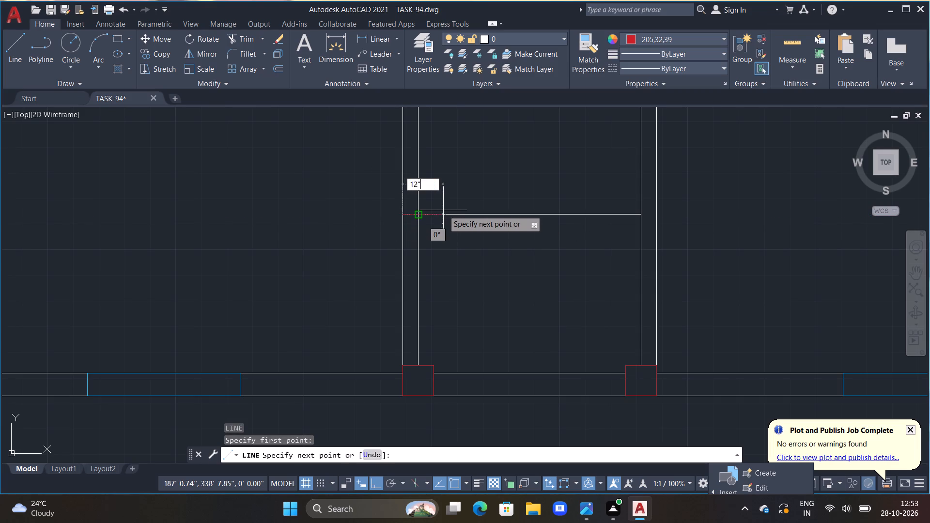
key("Return")
type("12\"")
key("Return")
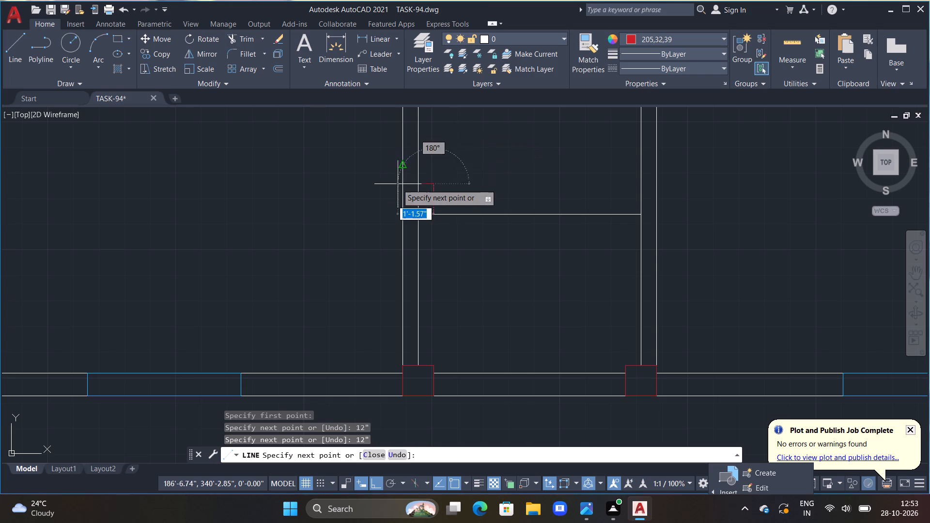
scroll(396, 185, "up", 2)
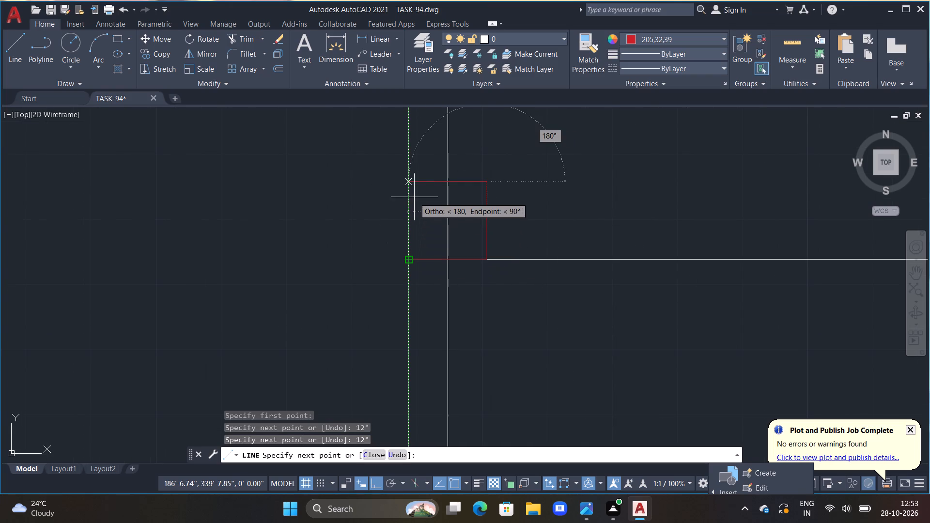
left_click(406, 182)
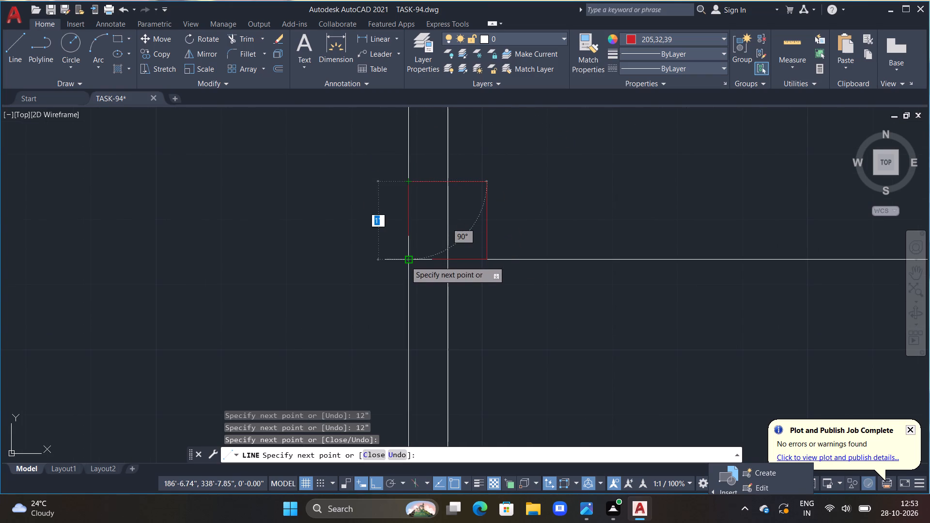
left_click(405, 261)
key("Escape")
Draw a closed 12" by 12" column square on the middle room's right partition, with its base level with the horizontal cross line.
scroll(522, 217, "down", 3)
middle_click_drag(590, 258, 511, 256)
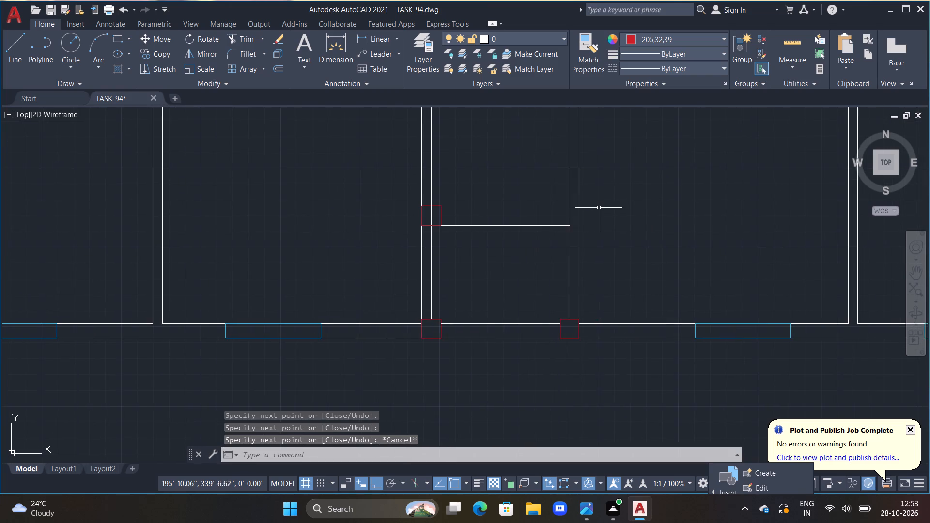
scroll(599, 207, "up", 1)
type("L")
key("space")
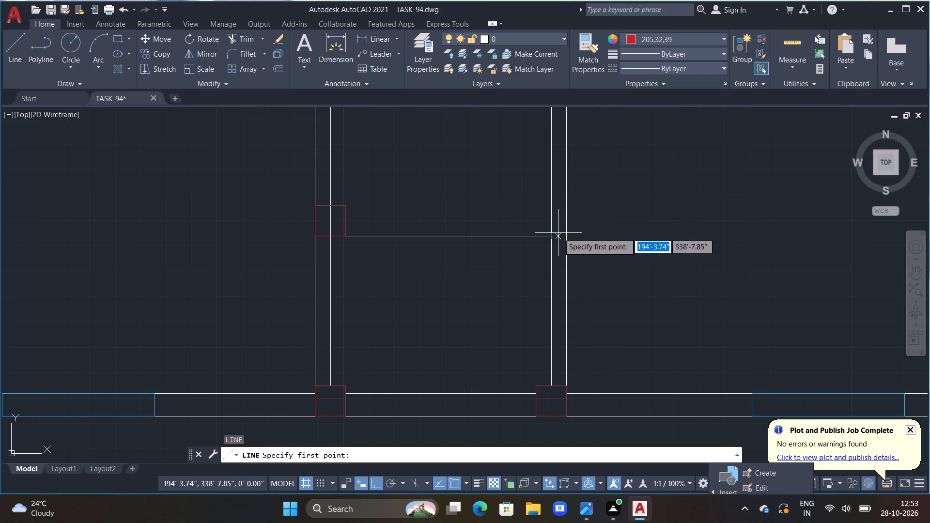
left_click(568, 233)
left_click_drag(568, 233, 561, 237)
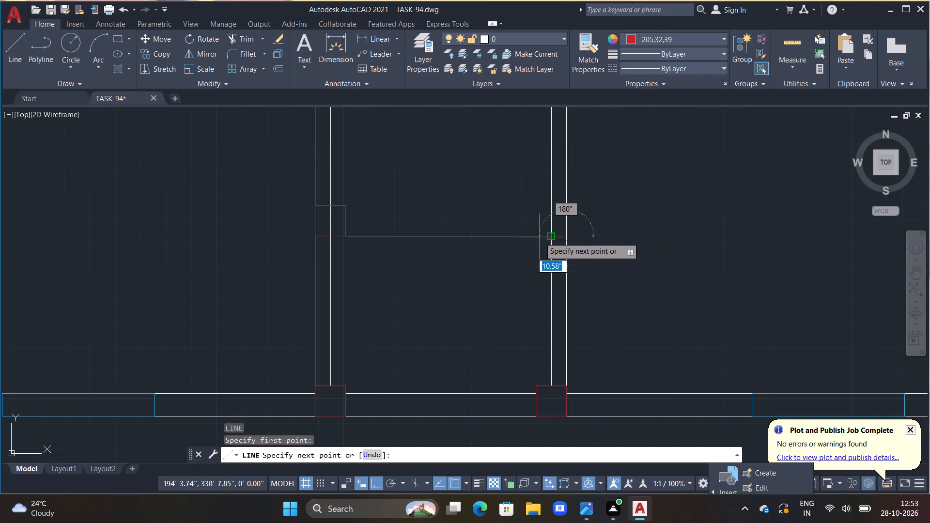
type("12\"")
key("Return")
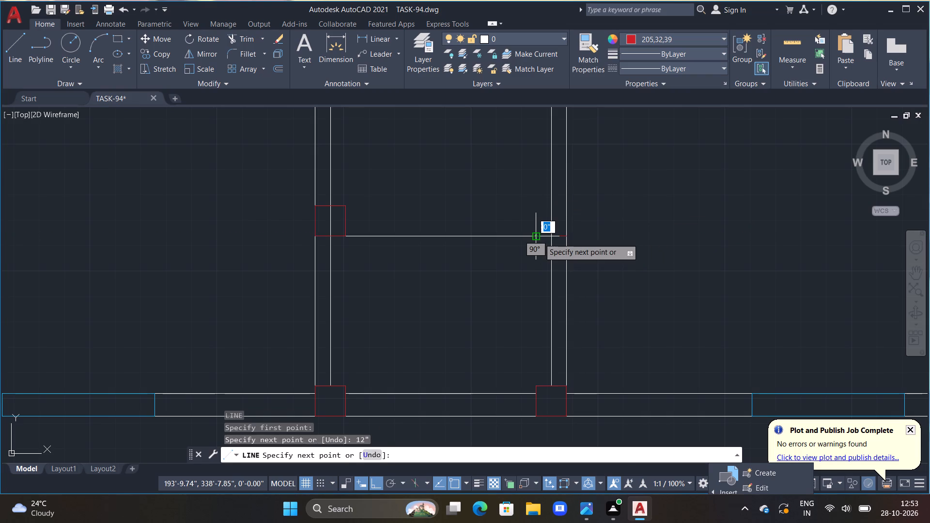
type("12\"")
key("Return")
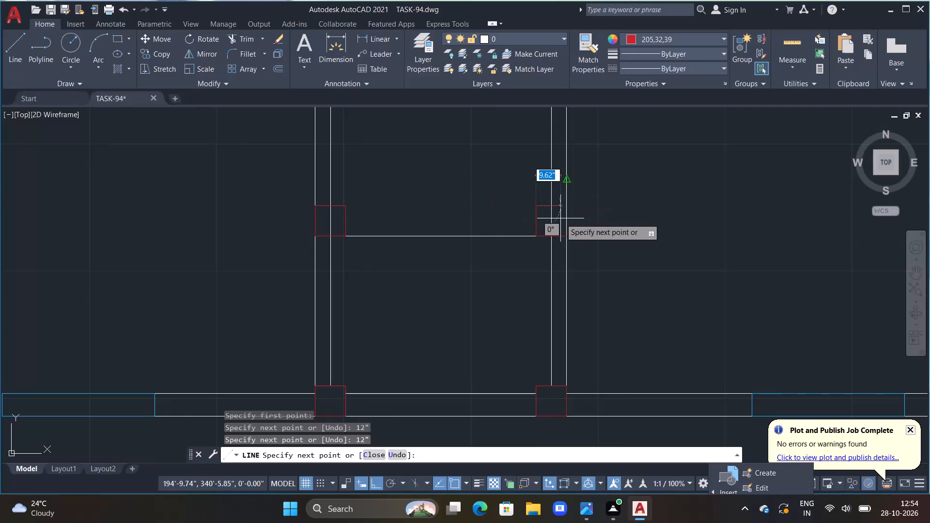
scroll(560, 218, "up", 2)
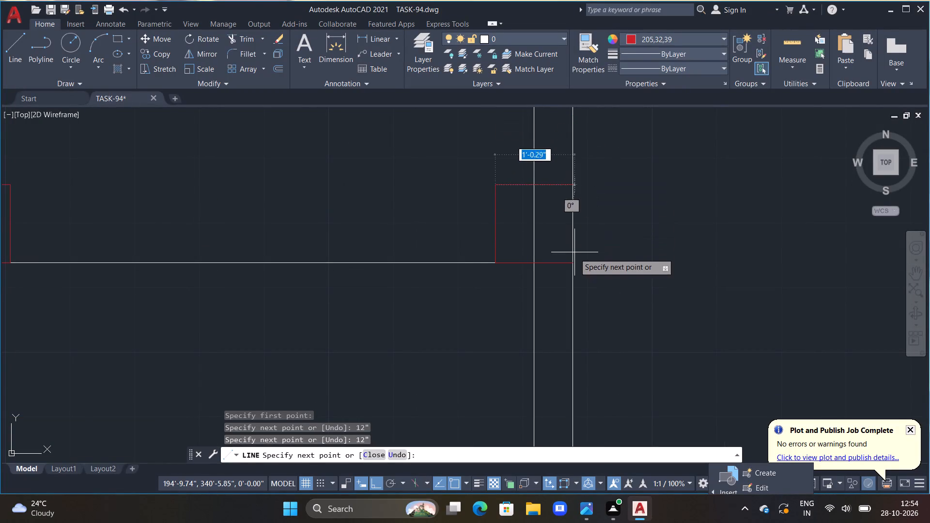
left_click(573, 186)
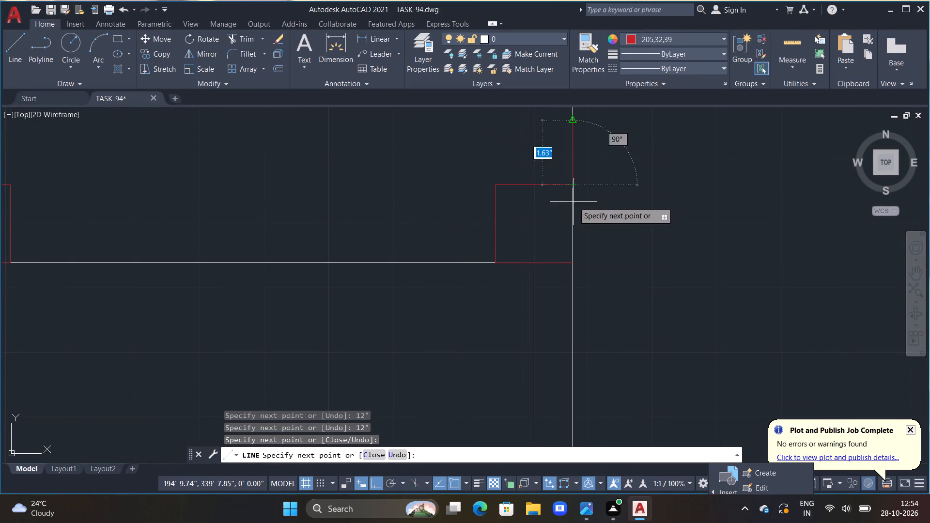
double_click(572, 262)
key("Escape")
Trim the inner partition lines inside the two column squares at the ends of the horizontal cross line.
key("t")
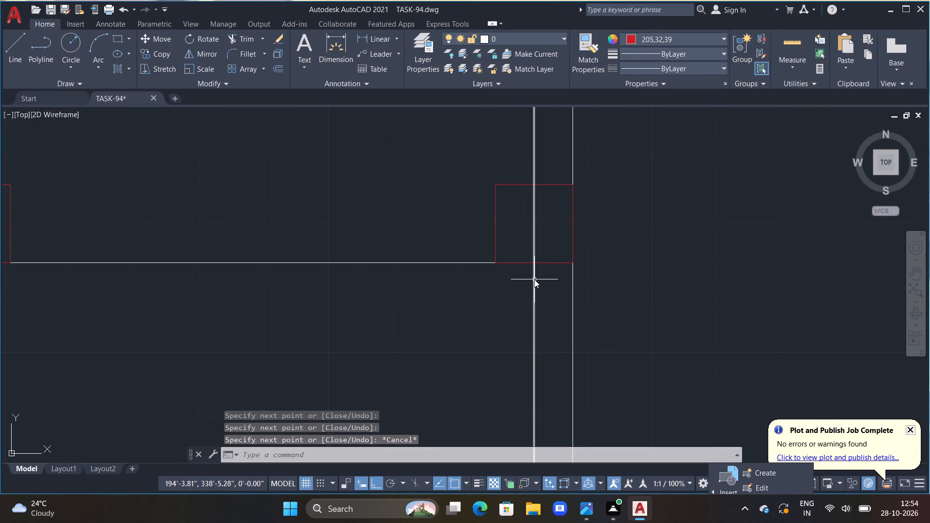
type("R")
key("space")
left_click(535, 229)
scroll(491, 194, "down", 2)
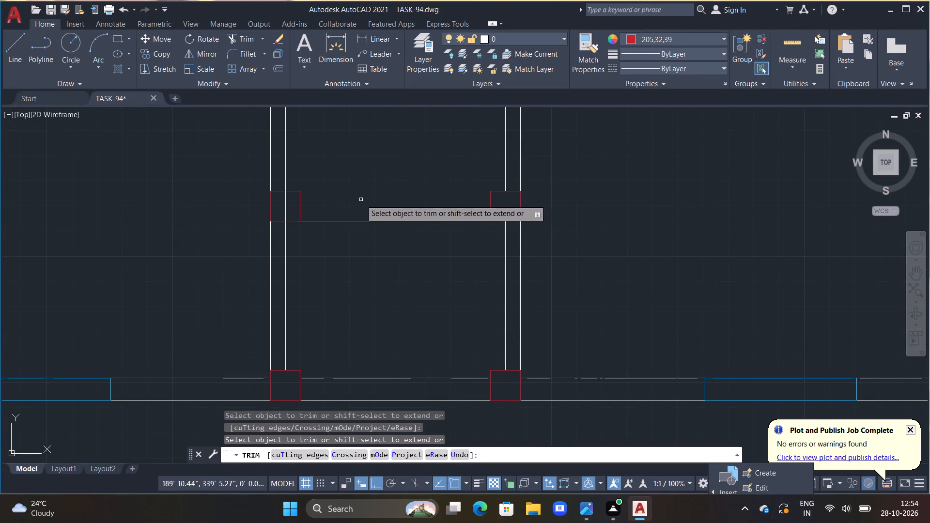
left_click(285, 209)
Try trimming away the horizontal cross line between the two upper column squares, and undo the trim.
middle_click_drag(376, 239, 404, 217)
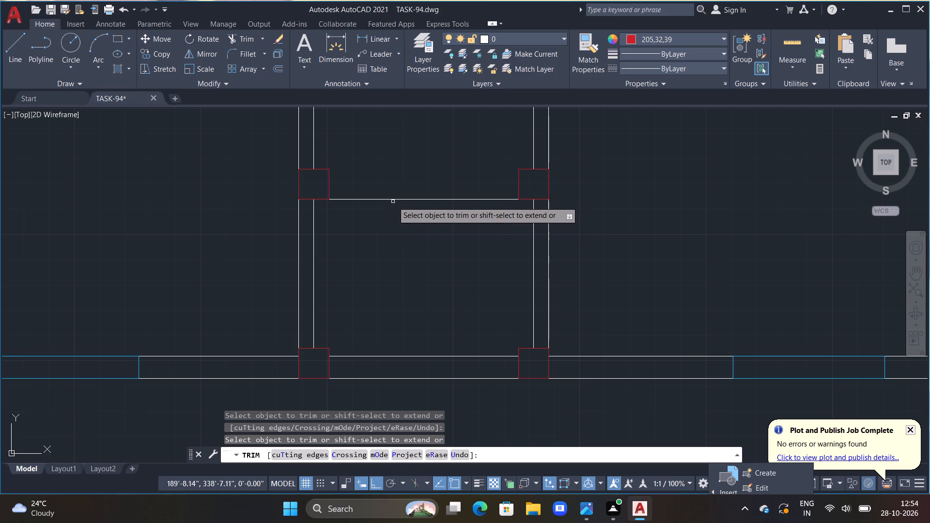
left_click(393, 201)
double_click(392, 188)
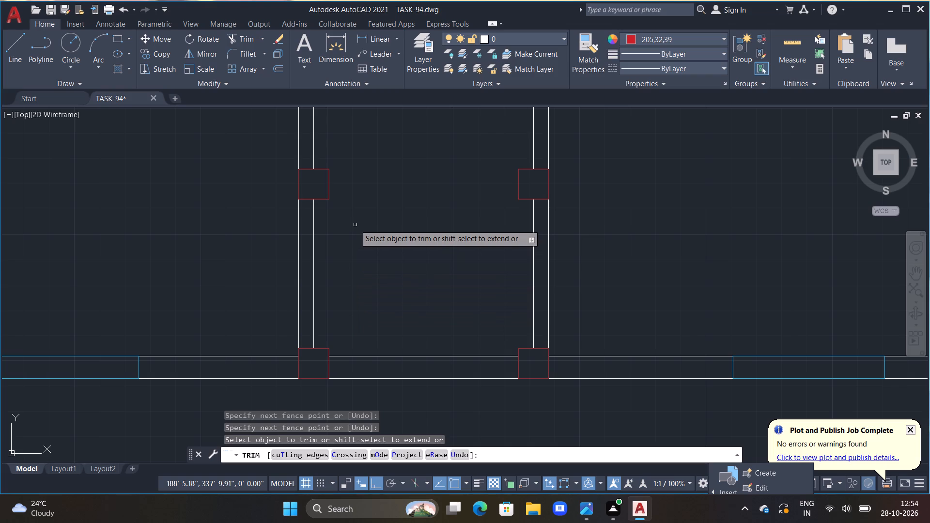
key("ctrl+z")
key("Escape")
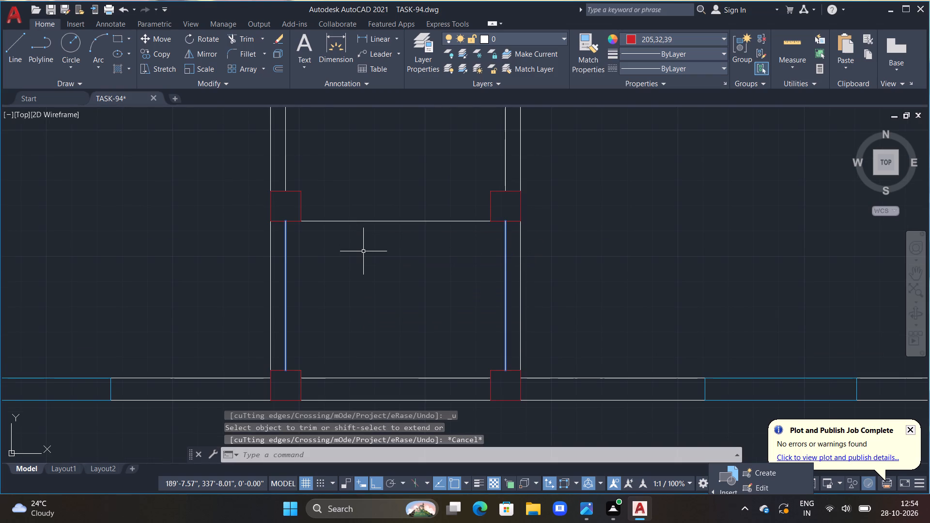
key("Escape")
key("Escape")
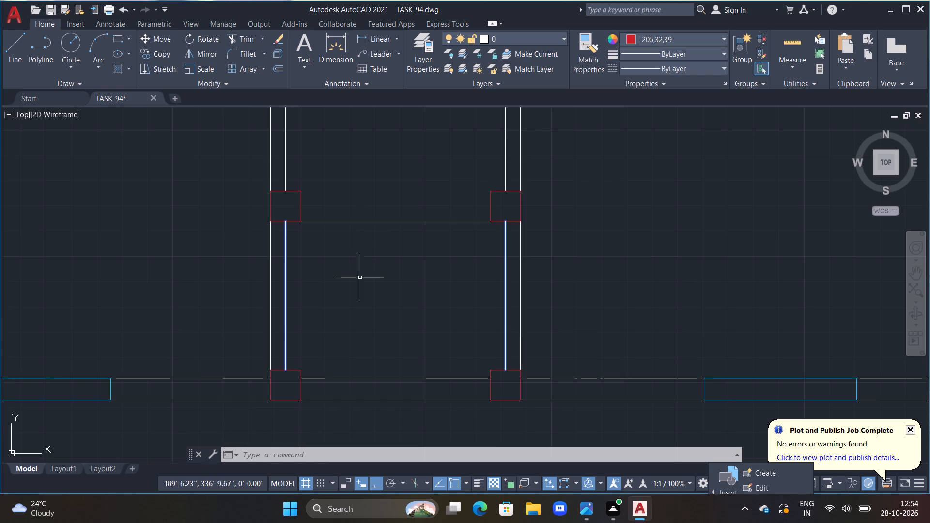
Trim away the white horizontal cross line between the two upper column squares of the narrow middle room.
middle_click_drag(371, 257, 395, 226)
scroll(395, 226, "up", 1)
key("Escape")
key("Escape")
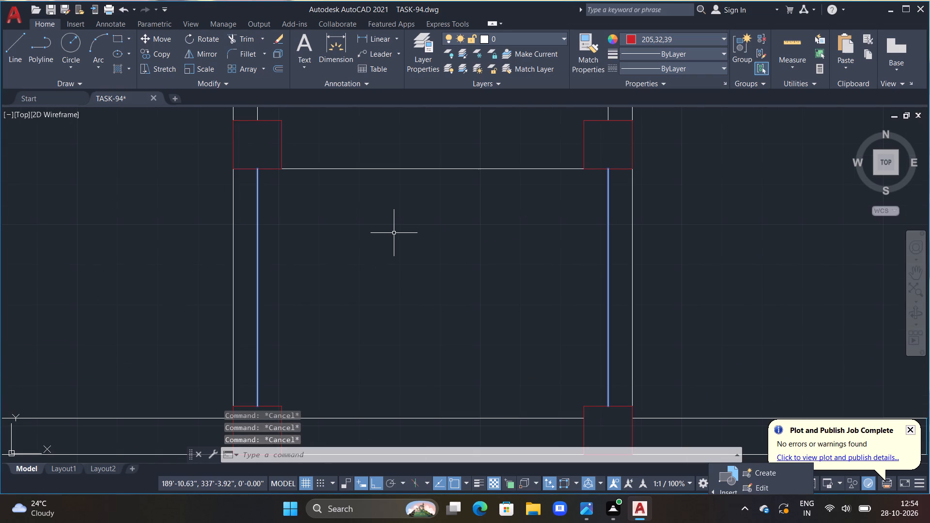
key("t")
key("r")
key("space")
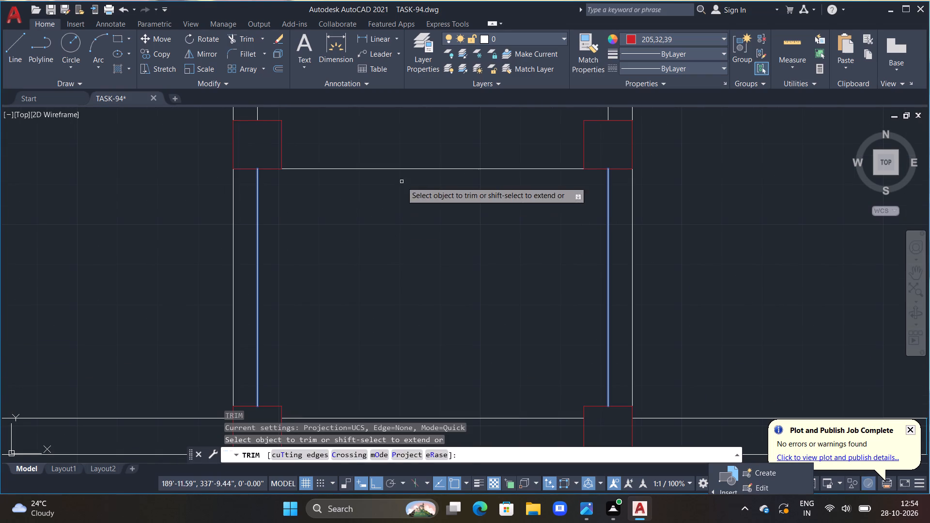
left_click_drag(403, 163, 399, 177)
left_click_drag(395, 195, 392, 201)
left_click_drag(390, 210, 386, 221)
middle_click_drag(390, 212, 423, 159)
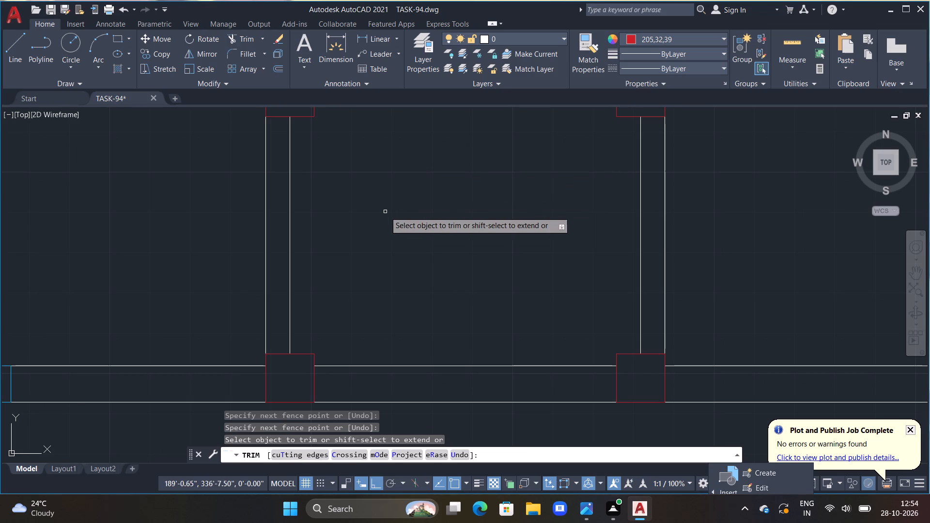
key("Escape")
key("Escape")
Draw a closed rectangle of lines, about 6'-9" by 4'-5.5", in the space between the middle room's four column squares.
type("L")
key("space")
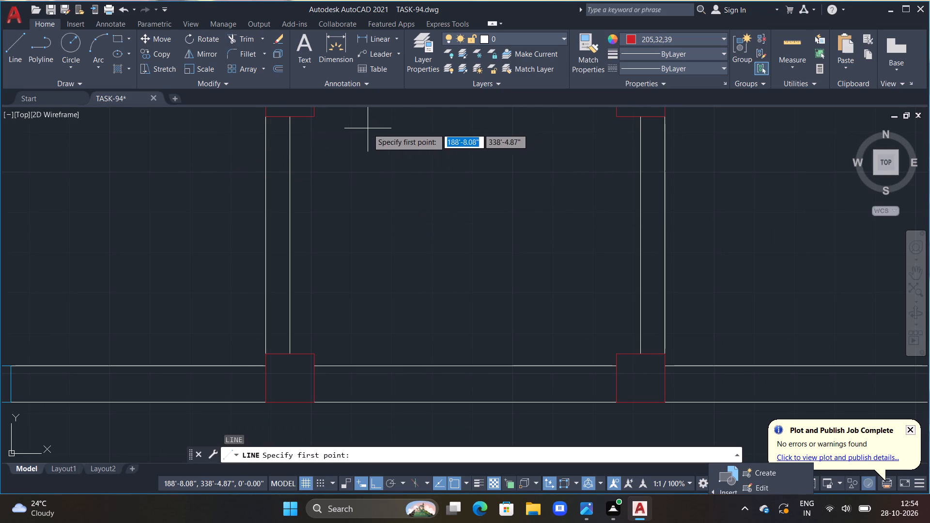
middle_click_drag(368, 128, 339, 135)
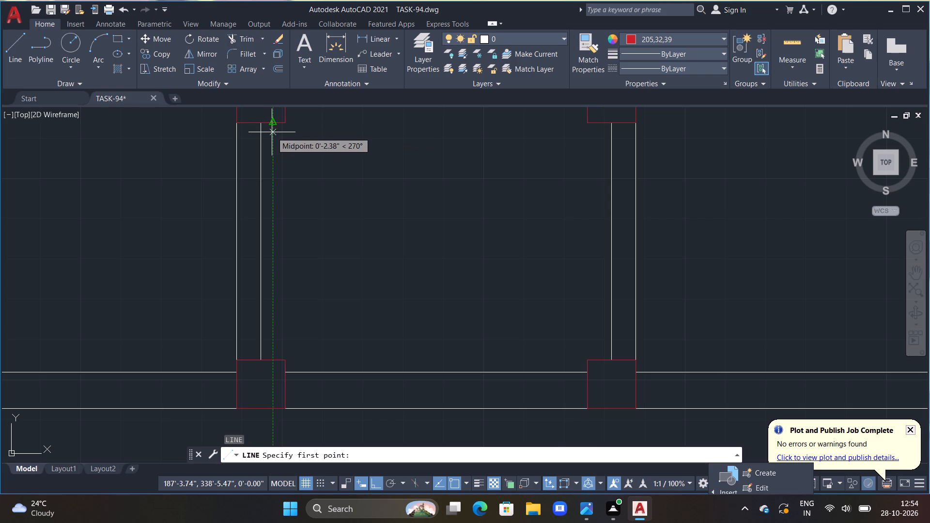
left_click(272, 132)
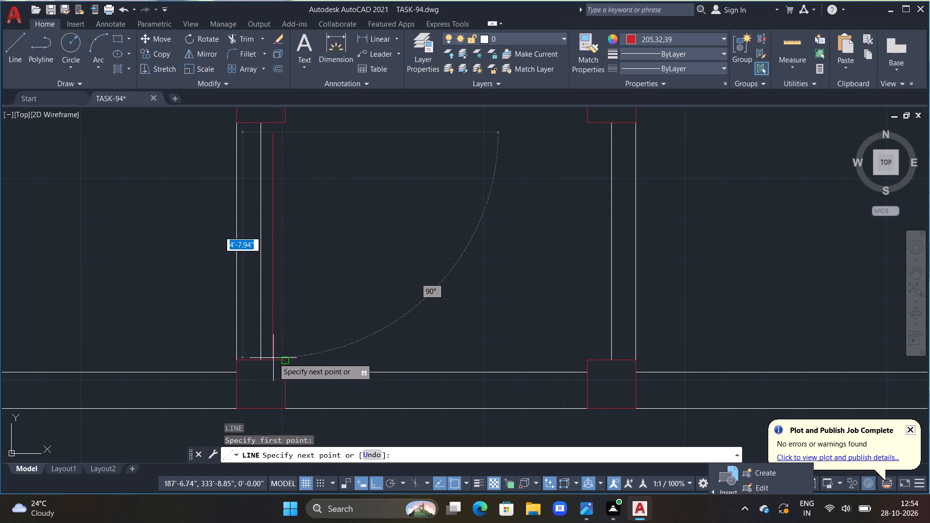
left_click(273, 348)
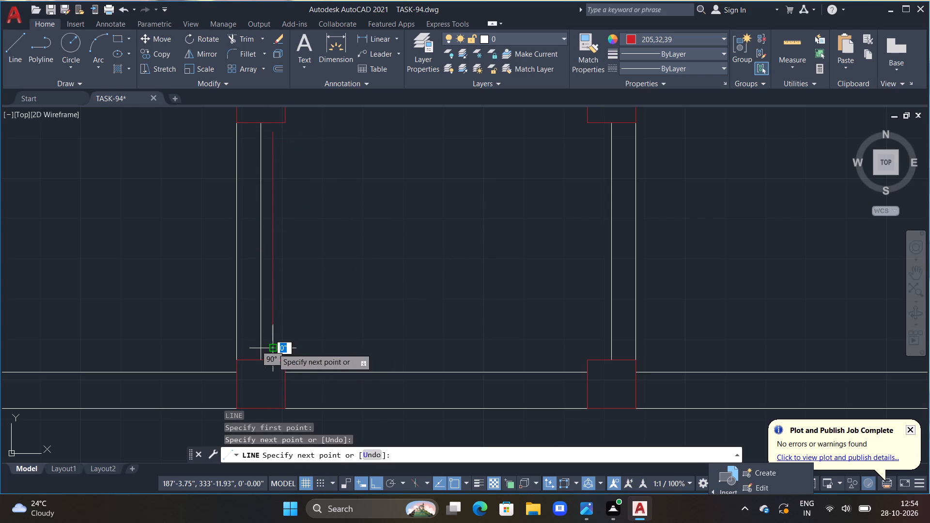
left_click(599, 349)
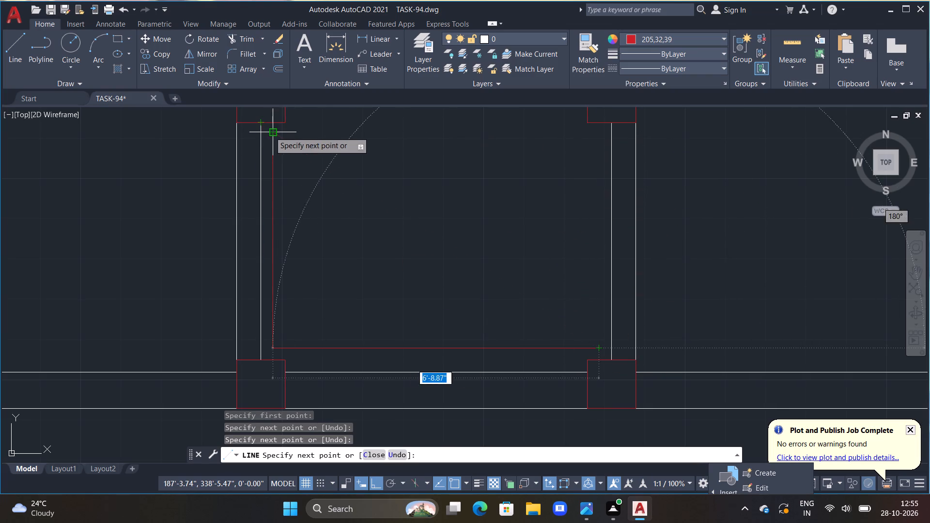
left_click(598, 133)
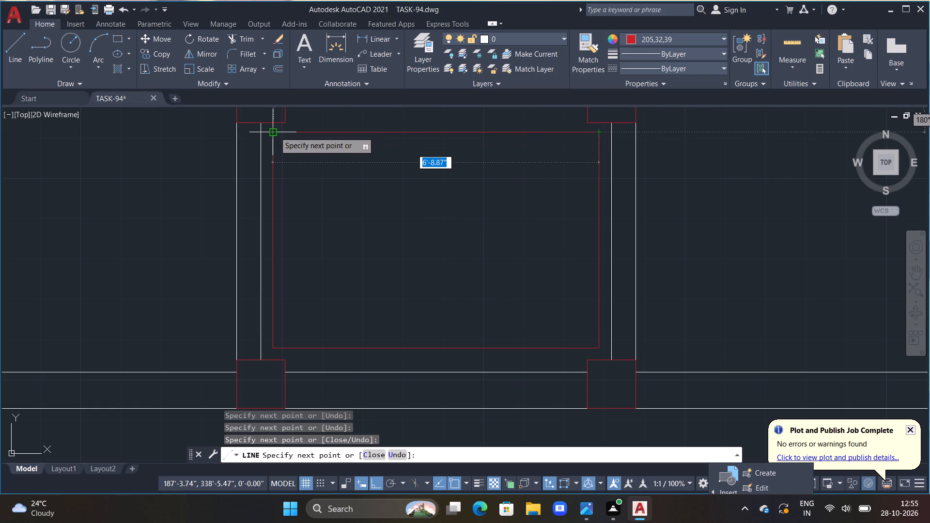
left_click(275, 132)
key("Escape")
Draw two diagonal lines joining the opposite corners of the red rectangle between the four columns.
scroll(385, 156, "down", 1)
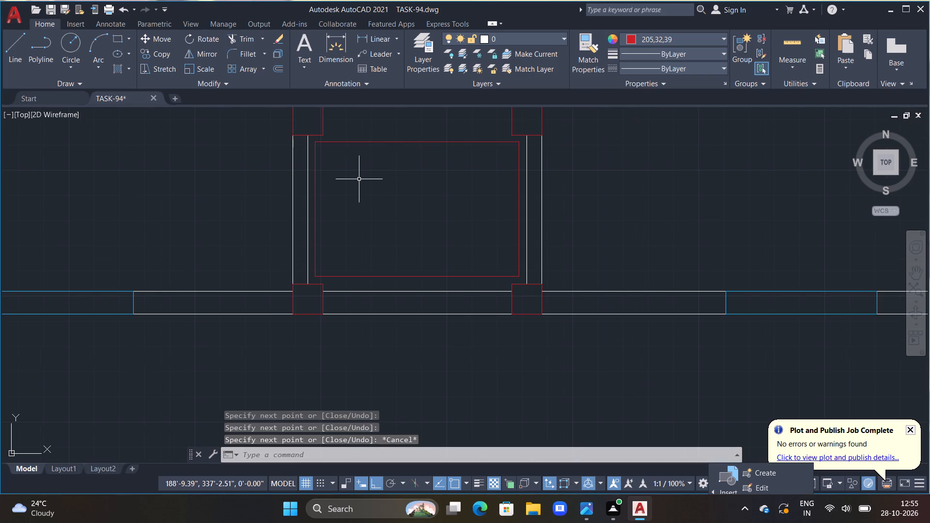
scroll(416, 324, "up", 1)
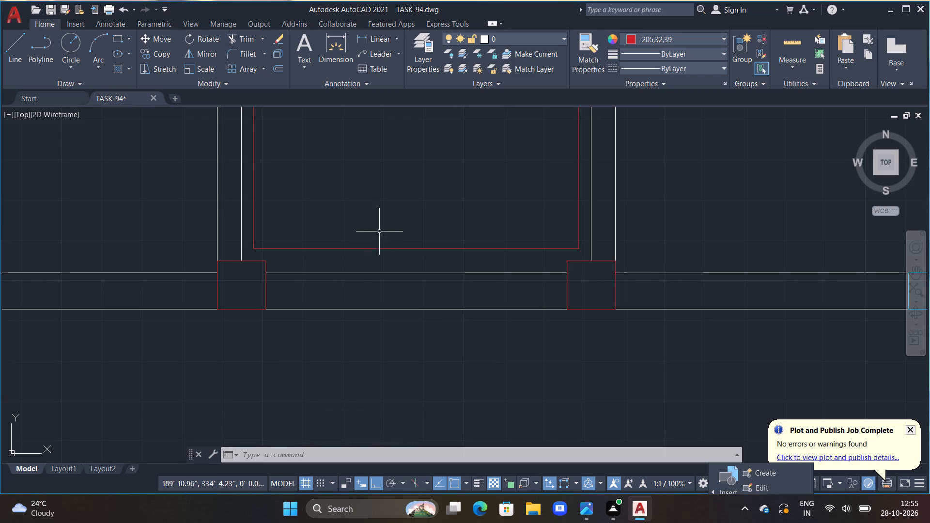
scroll(391, 223, "down", 1)
middle_click_drag(393, 225, 406, 296)
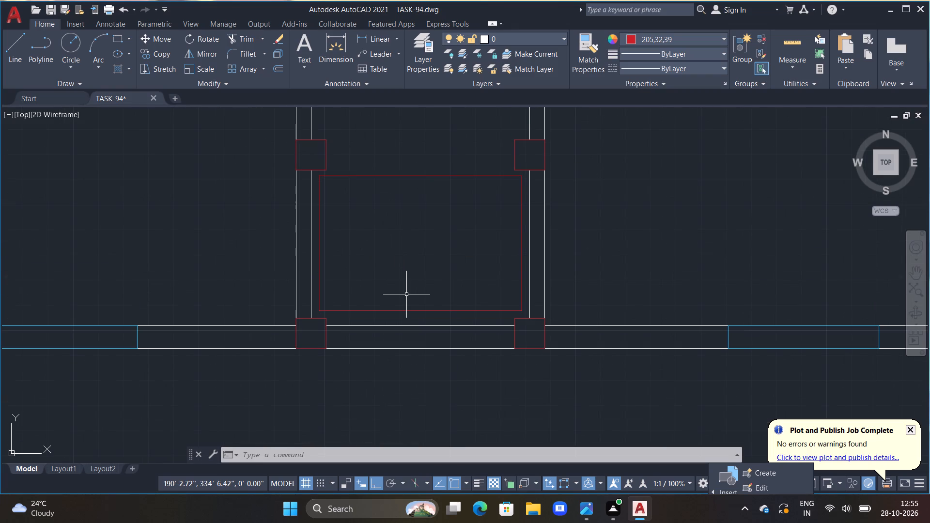
type("L")
key("space")
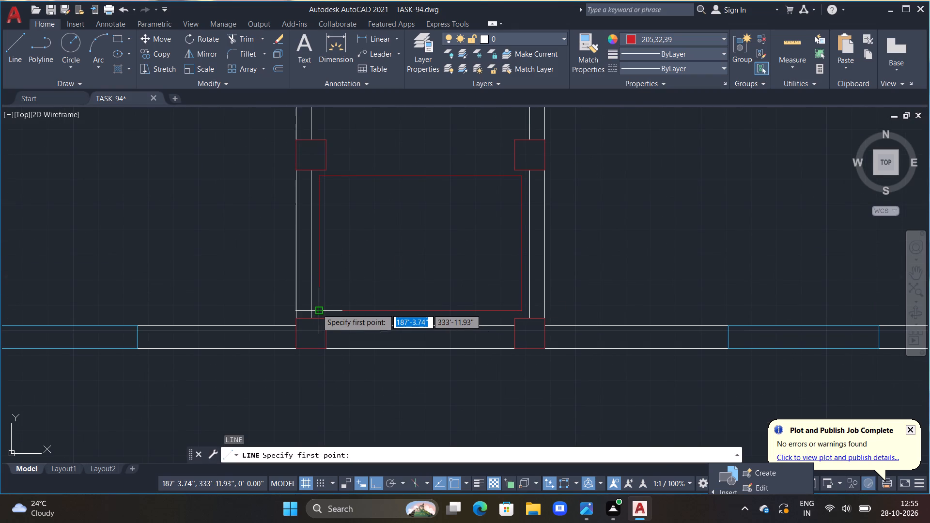
left_click_drag(317, 308, 329, 301)
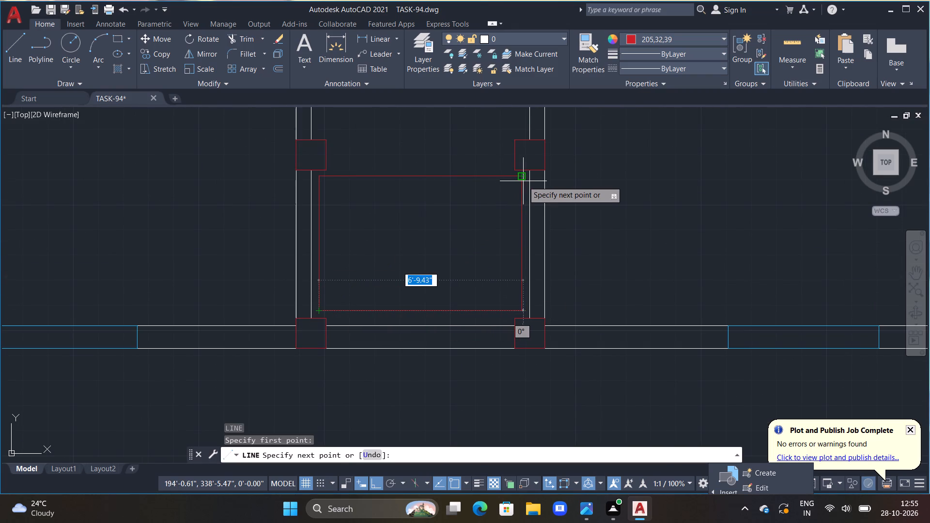
left_click(523, 181)
key("Escape")
key("l")
key("space")
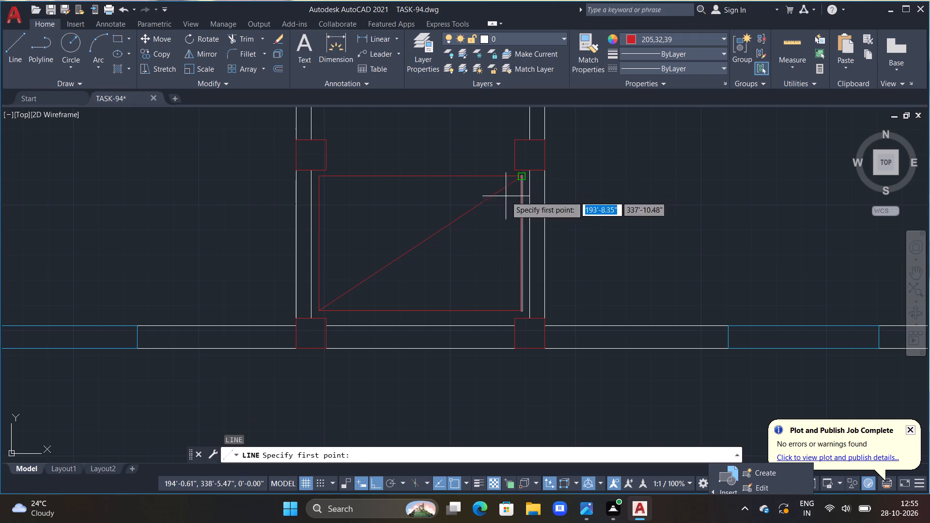
left_click(317, 177)
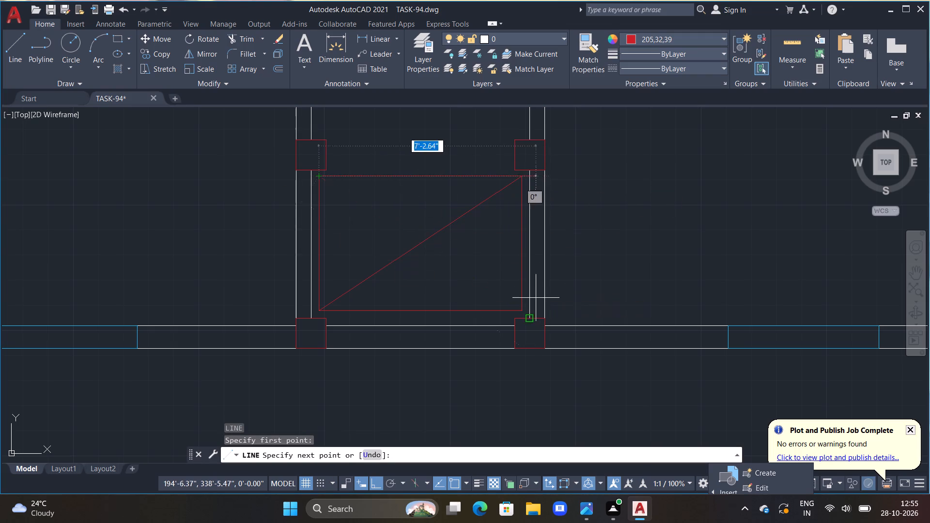
left_click(521, 310)
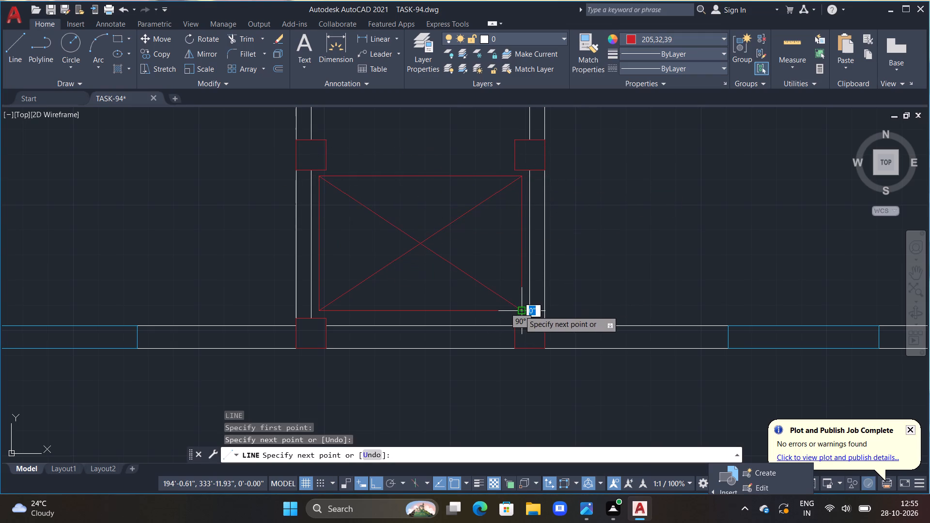
key("Escape")
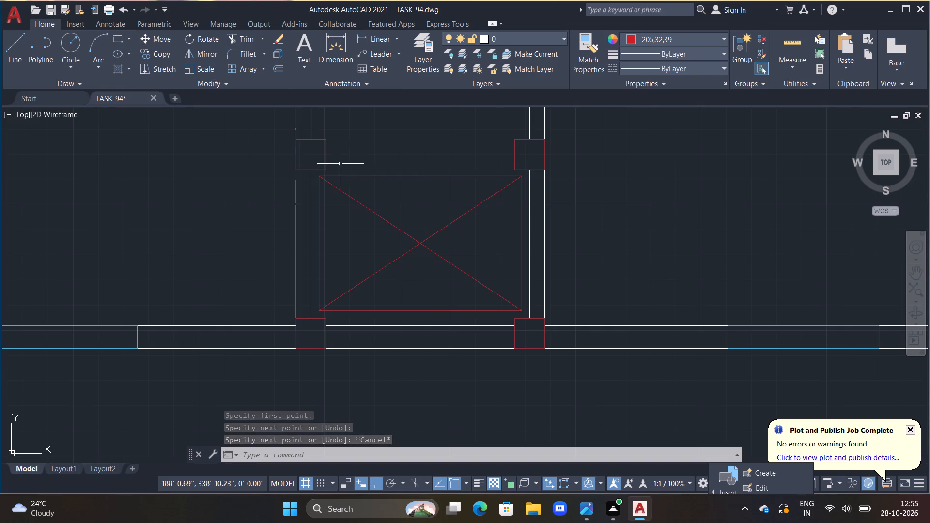
Draw a horizontal line joining the facing bottom corners of the two upper column squares, above the crossed rectangle.
scroll(341, 164, "up", 1)
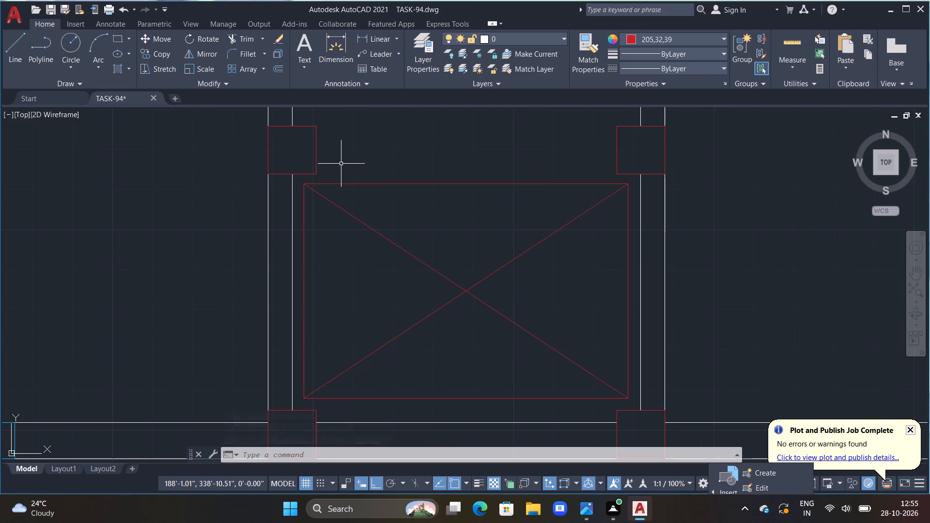
type("L")
key("space")
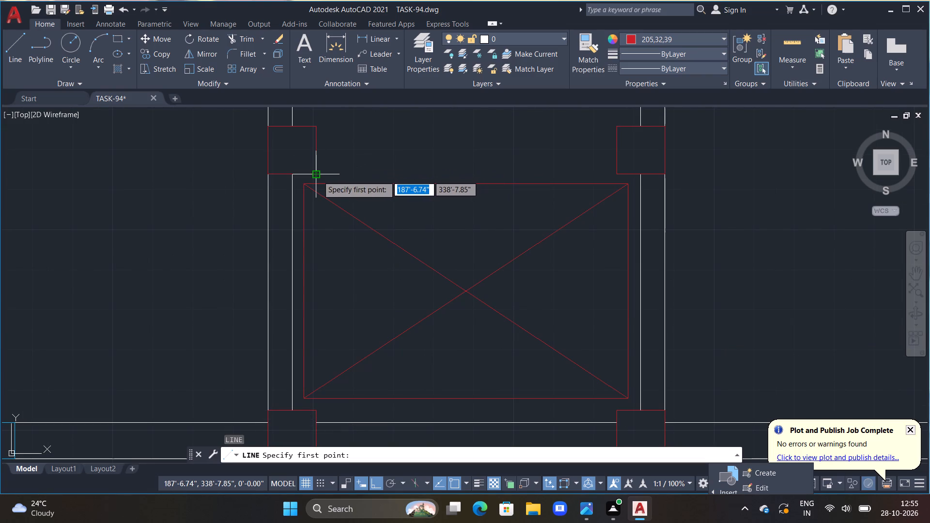
left_click(317, 176)
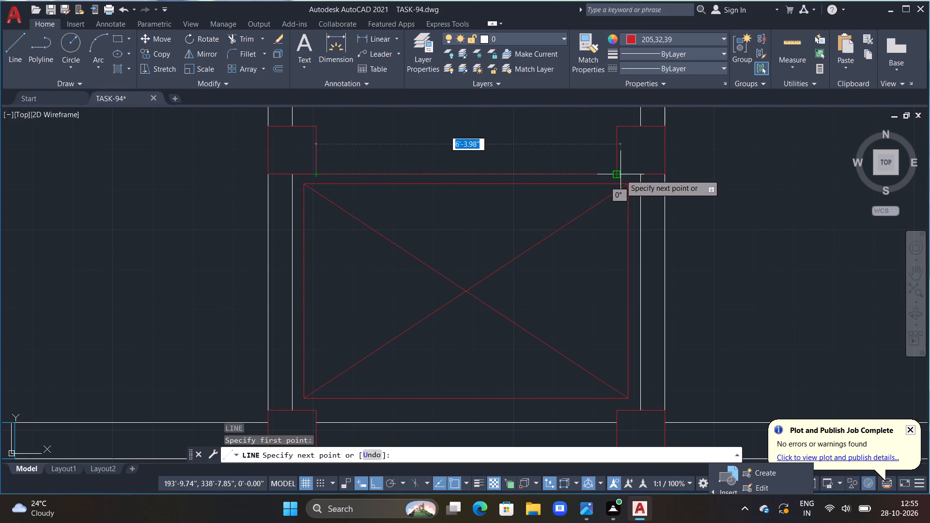
left_click(620, 174)
key("Escape")
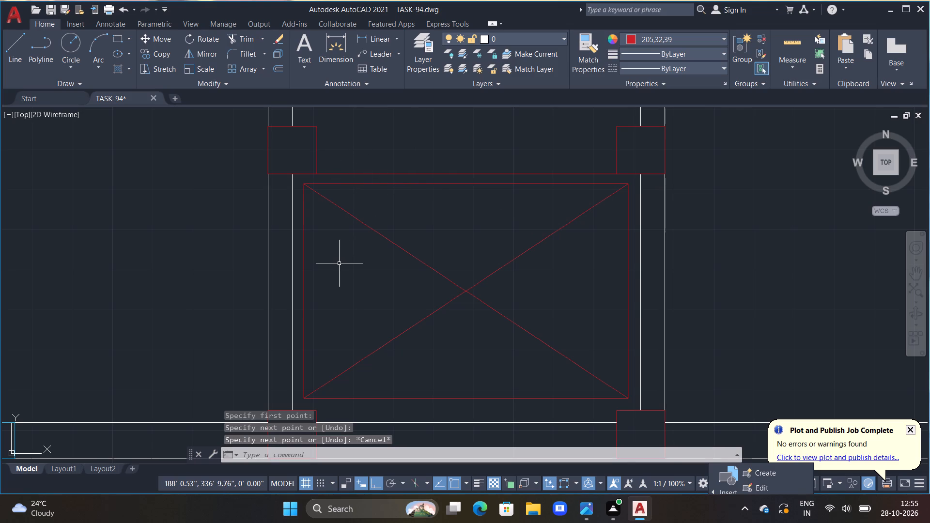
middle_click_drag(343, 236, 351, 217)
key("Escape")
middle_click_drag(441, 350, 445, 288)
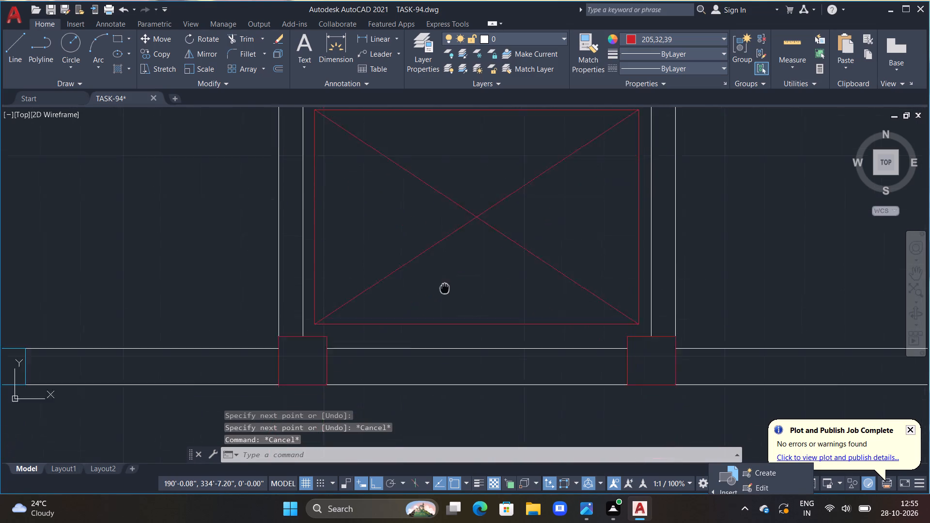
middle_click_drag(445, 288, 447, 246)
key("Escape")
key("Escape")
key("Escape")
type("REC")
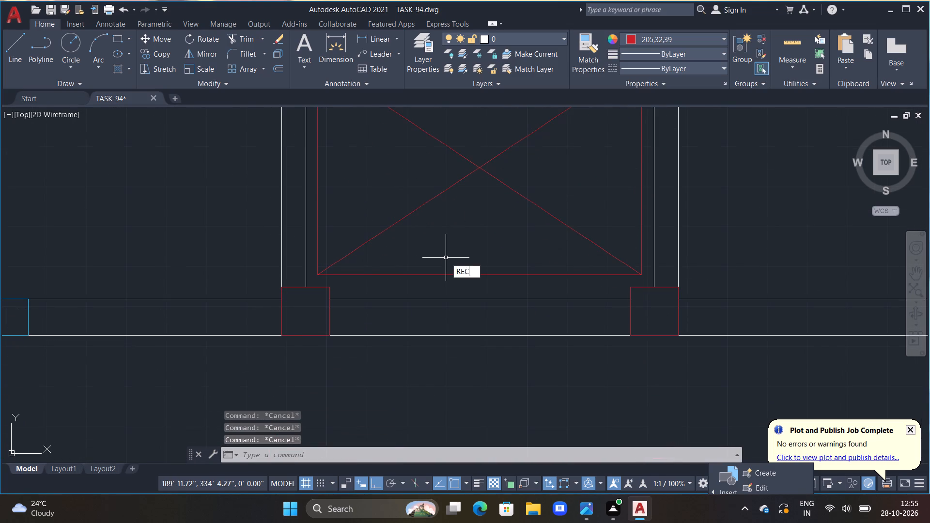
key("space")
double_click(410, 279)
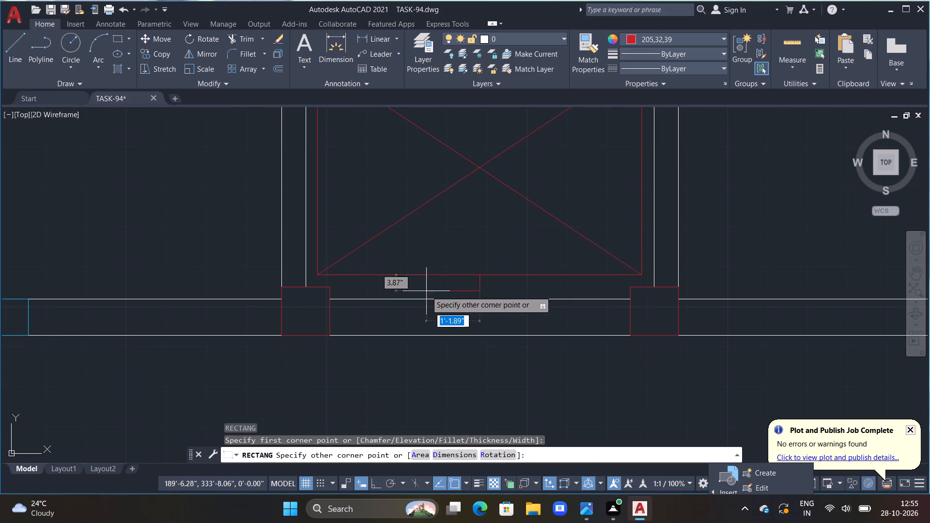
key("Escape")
Draw a small red rectangle, about 1'-9.7" by 4.1", just below the crossed rectangle, midway between the two lower column squares.
scroll(480, 282, "up", 3)
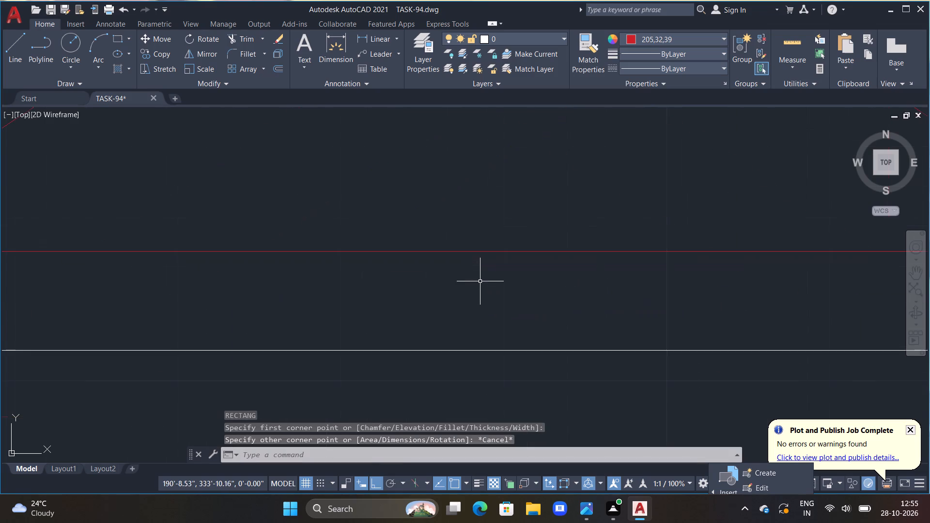
key("Escape")
key("Escape")
type("REC")
key("space")
left_click_drag(300, 265, 300, 271)
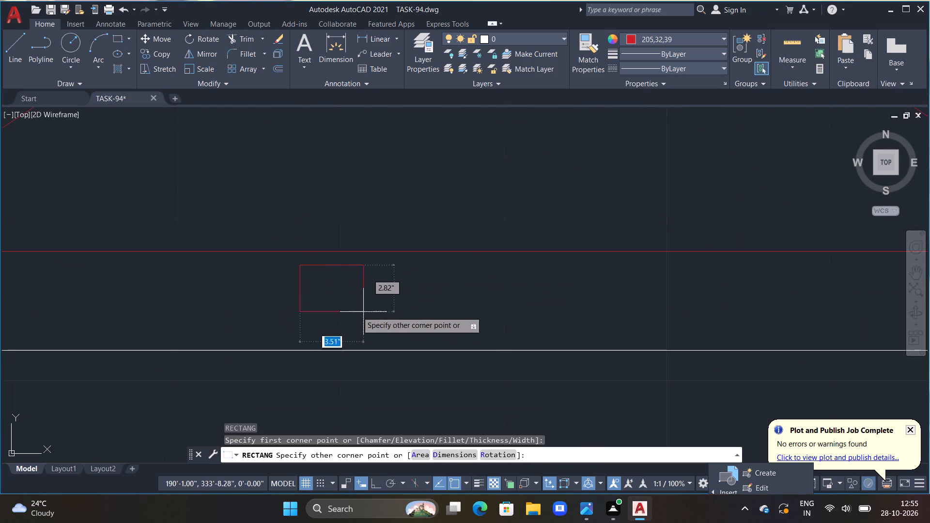
scroll(604, 328, "down", 2)
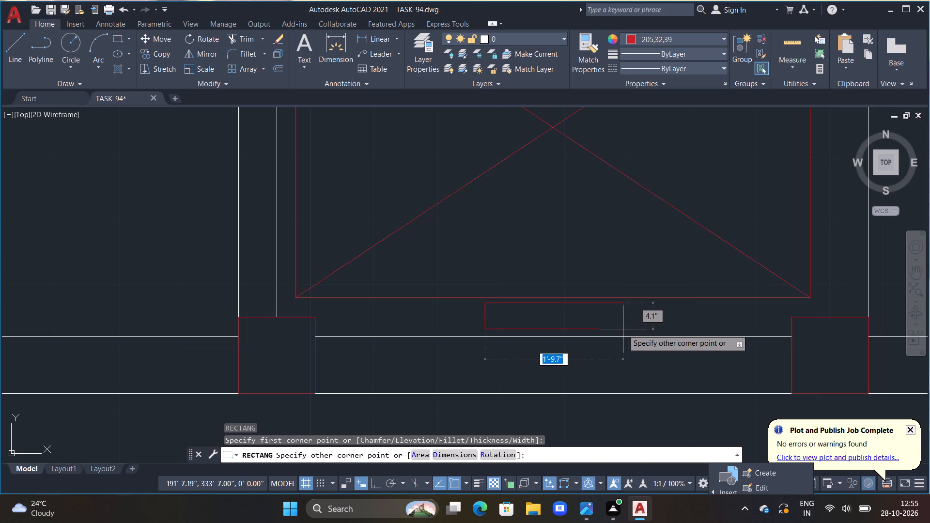
left_click(623, 329)
key("Escape")
scroll(604, 259, "down", 2)
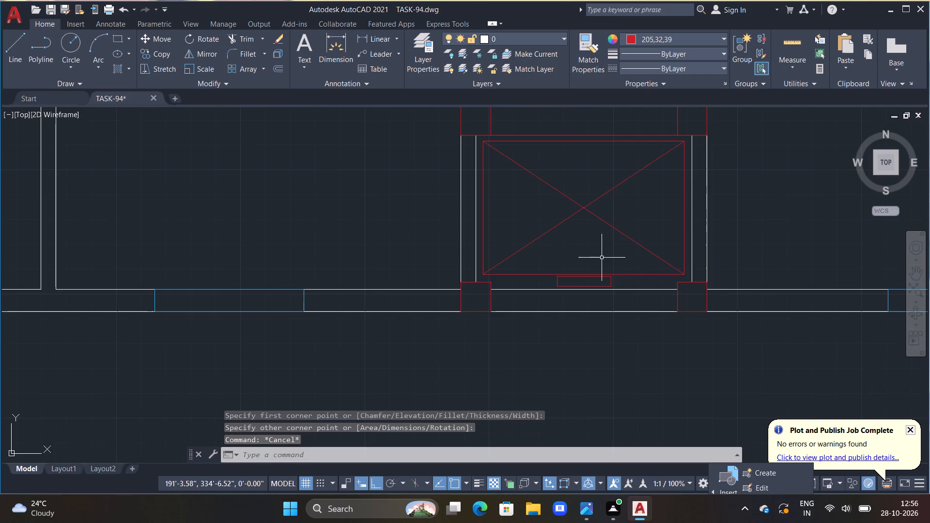
Set the current object colour to dark blue 41,49,137.
middle_click_drag(599, 258, 505, 320)
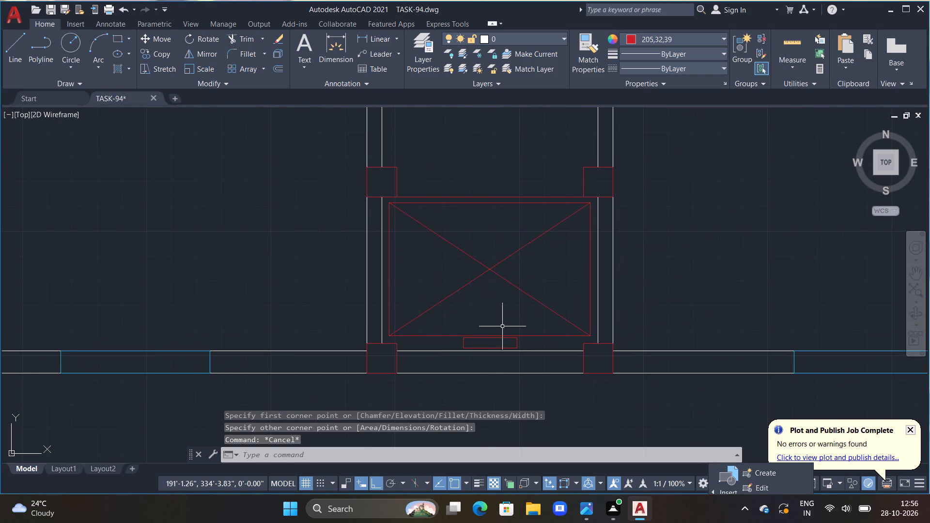
scroll(502, 326, "up", 1)
scroll(480, 316, "down", 1)
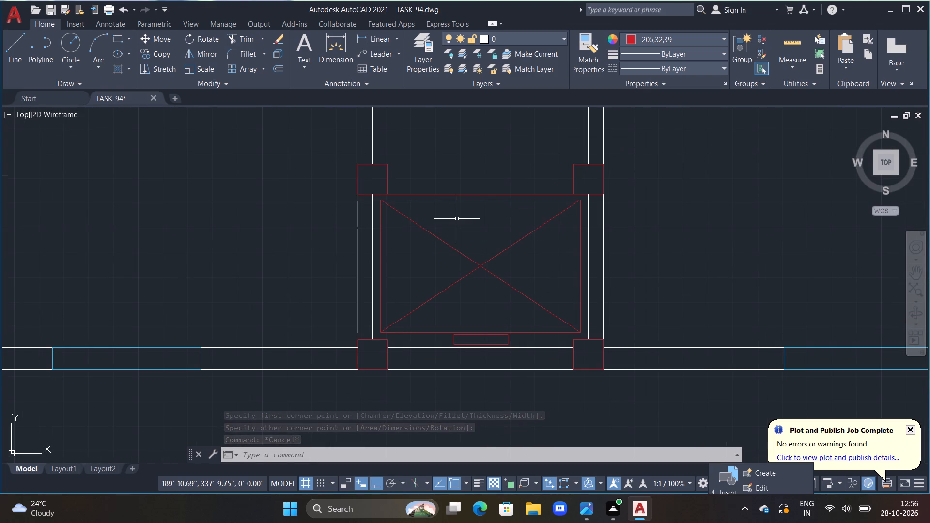
middle_click_drag(459, 226, 468, 313)
scroll(454, 273, "up", 1)
key("Escape")
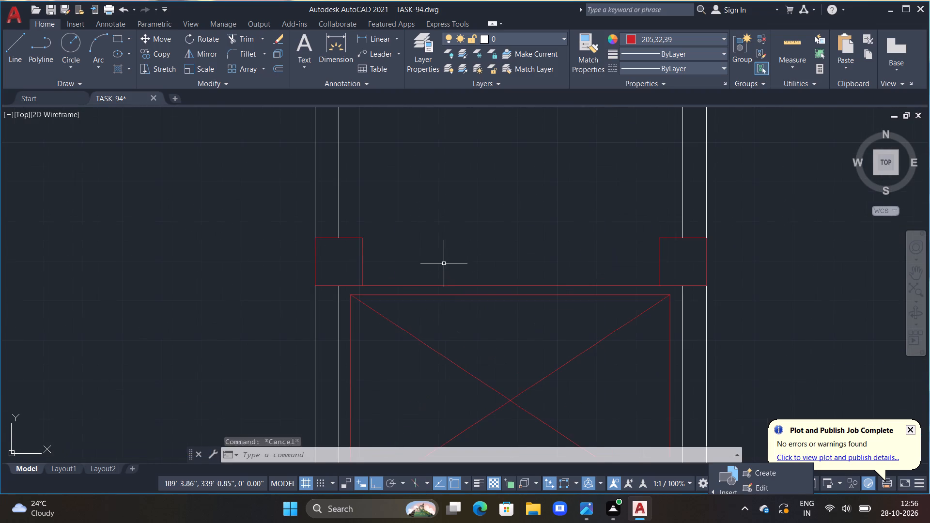
left_click(692, 37)
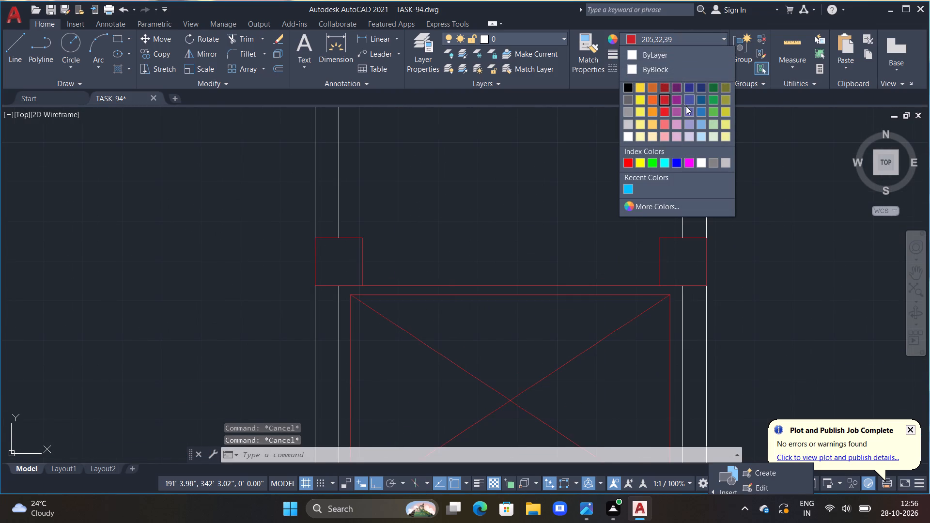
left_click(691, 91)
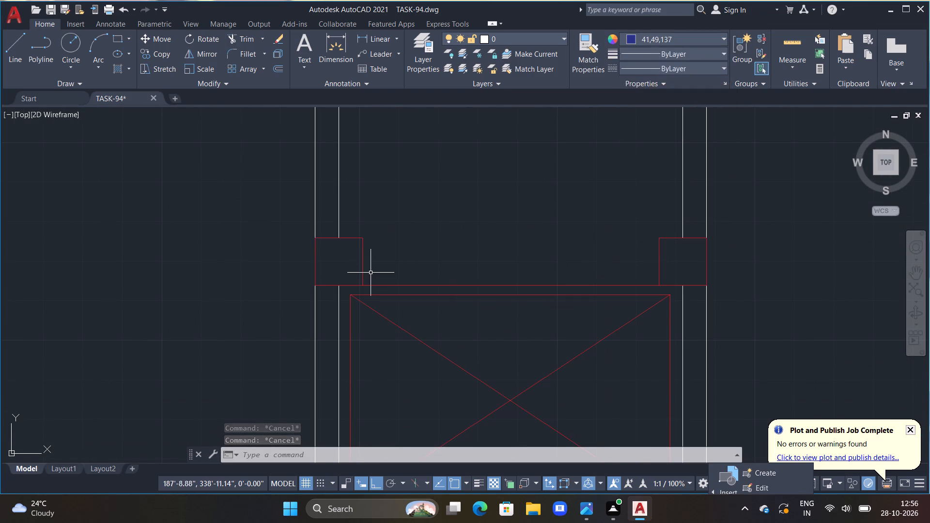
Start a line at the inner side of the upper-left column square, near its bottom corner above the crossed rectangle.
middle_click_drag(382, 268, 417, 256)
scroll(383, 268, "up", 1)
key("Escape")
key("Escape")
scroll(409, 259, "up", 1)
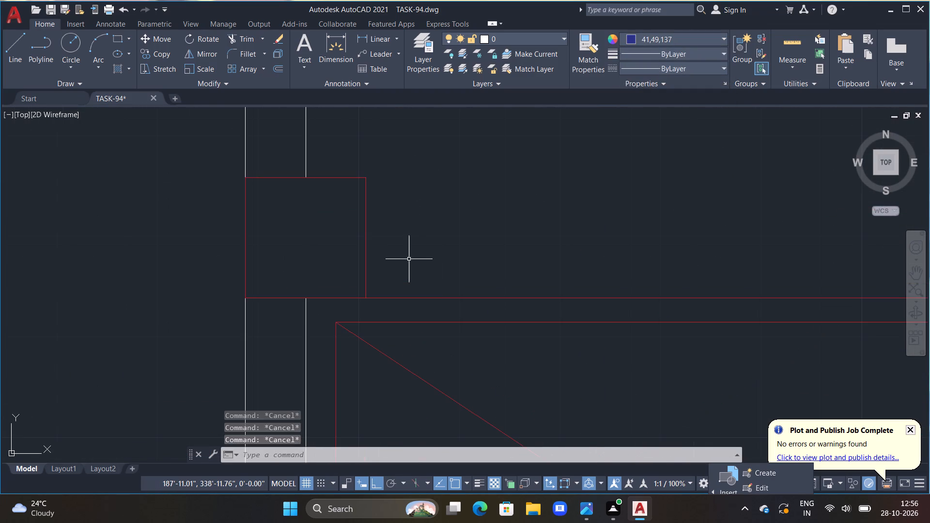
type("L")
key("space")
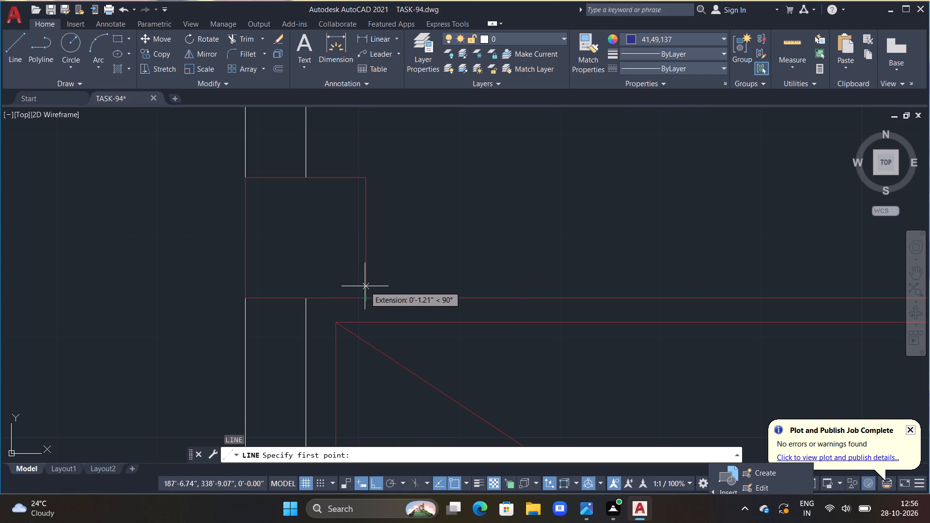
Draw a line outline 2' long and about 9" high from the left column's inner face, starting about 1.2" above its lower corner.
left_click(365, 286)
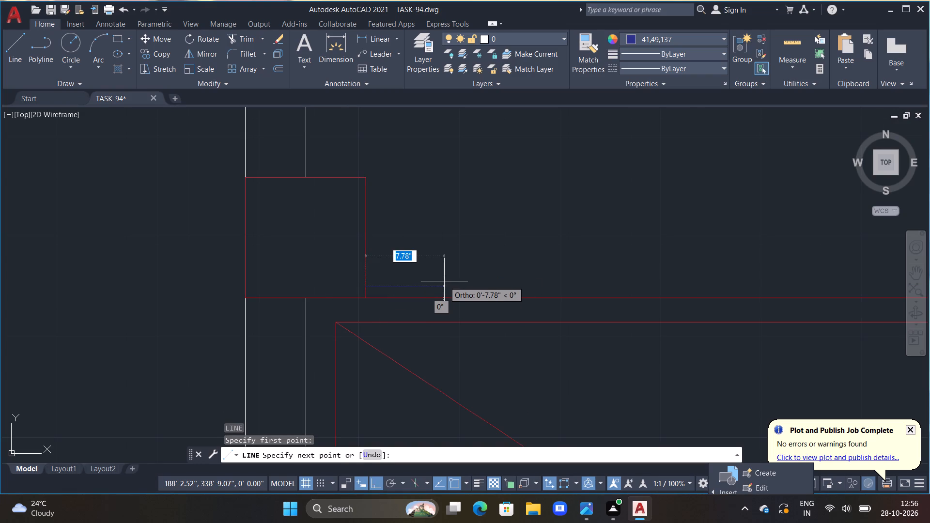
type("2'")
key("Return")
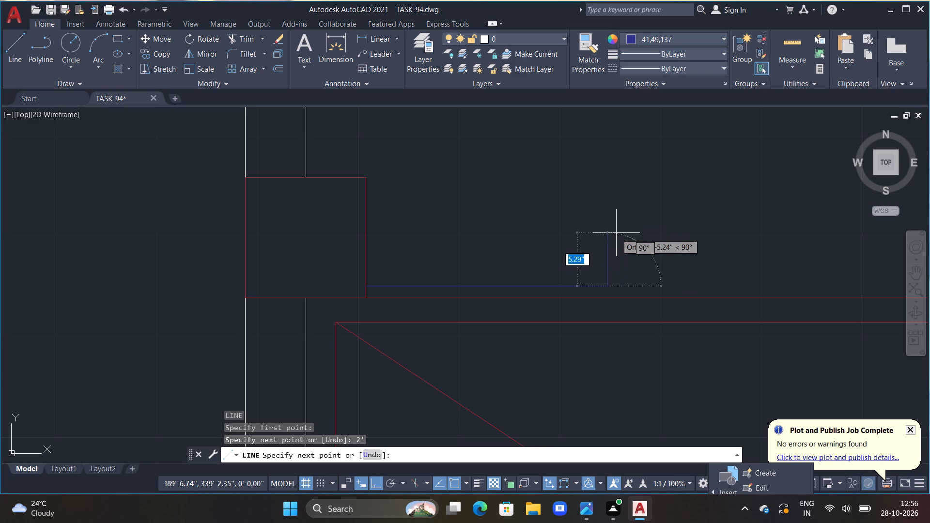
middle_click_drag(616, 223, 584, 224)
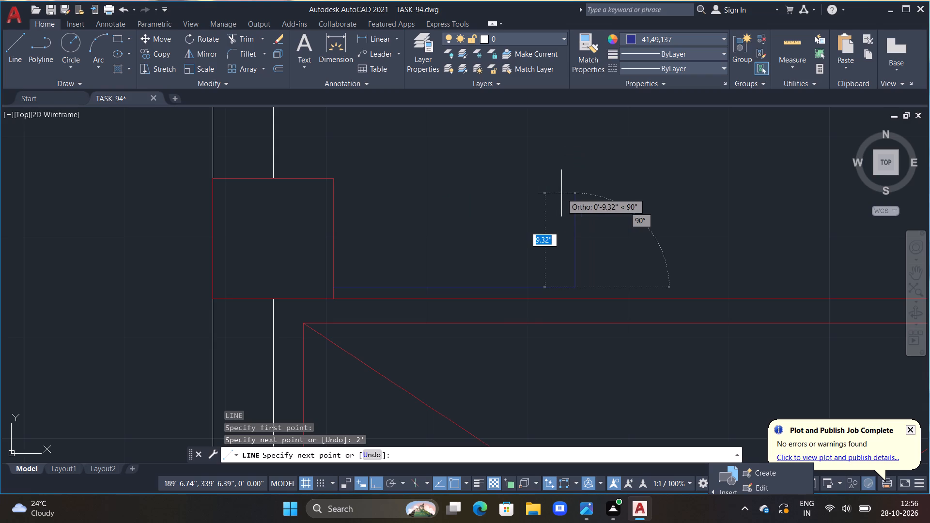
left_click(575, 196)
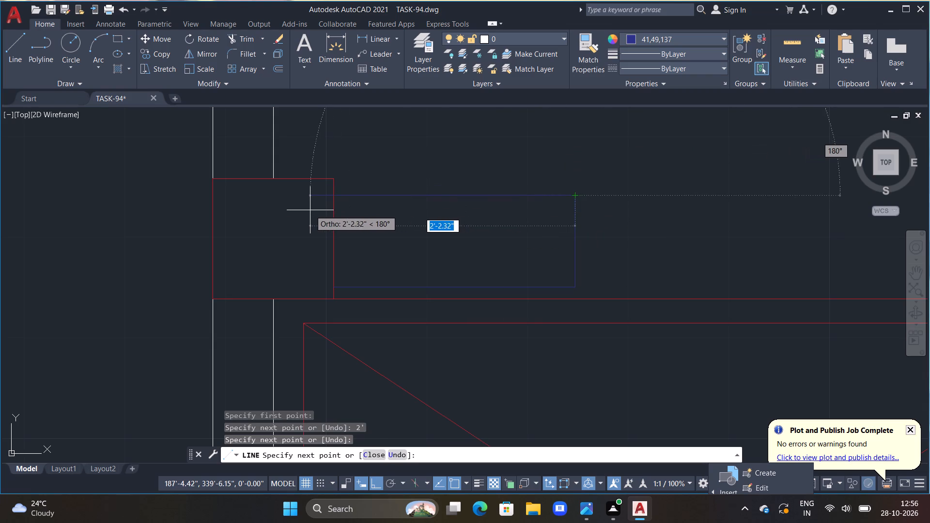
left_click(310, 210)
key("Escape")
Trim the part of the outline's upper line that extends into the left column.
type("TR")
key("space")
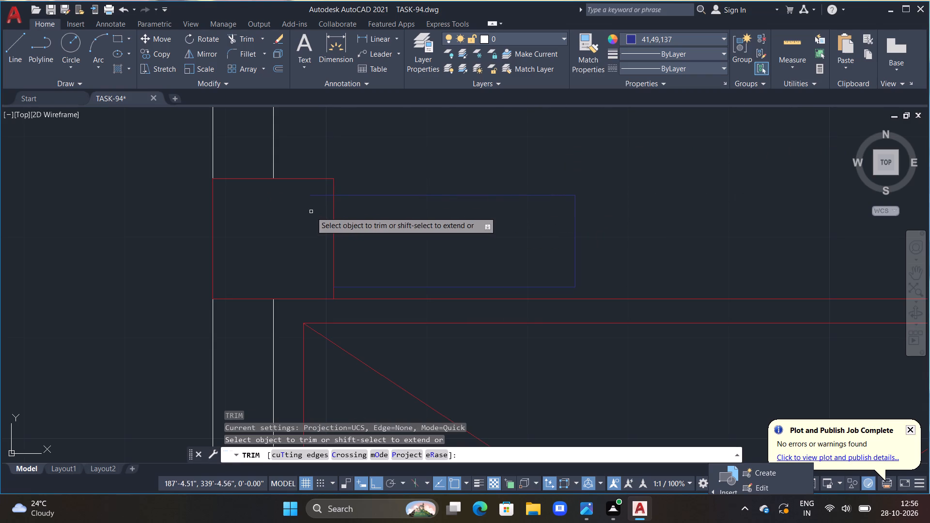
left_click(321, 197)
scroll(684, 226, "down", 1)
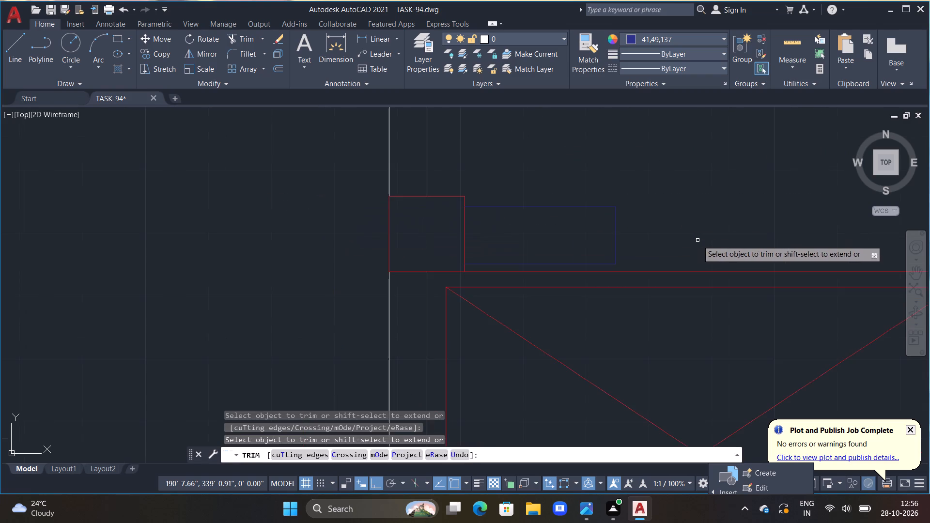
middle_click_drag(697, 240, 603, 252)
key("Escape")
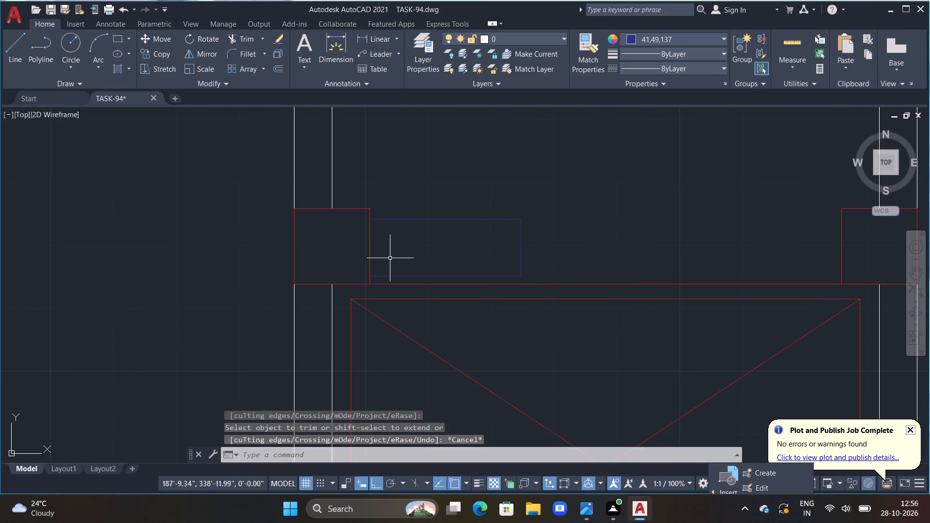
key("Escape")
key("Escape")
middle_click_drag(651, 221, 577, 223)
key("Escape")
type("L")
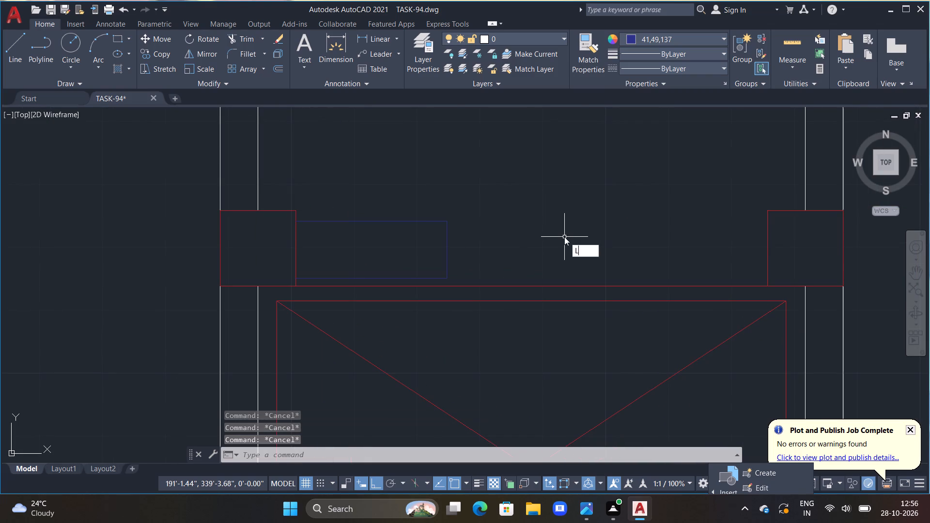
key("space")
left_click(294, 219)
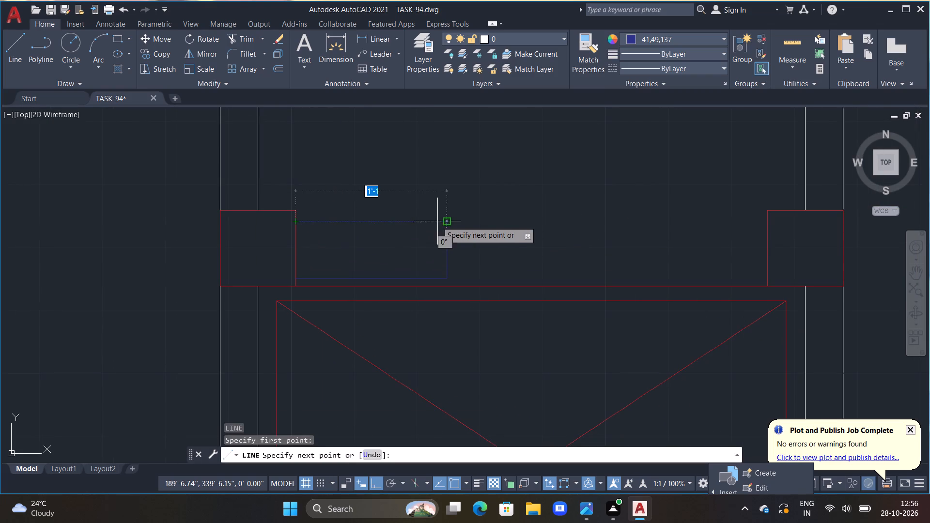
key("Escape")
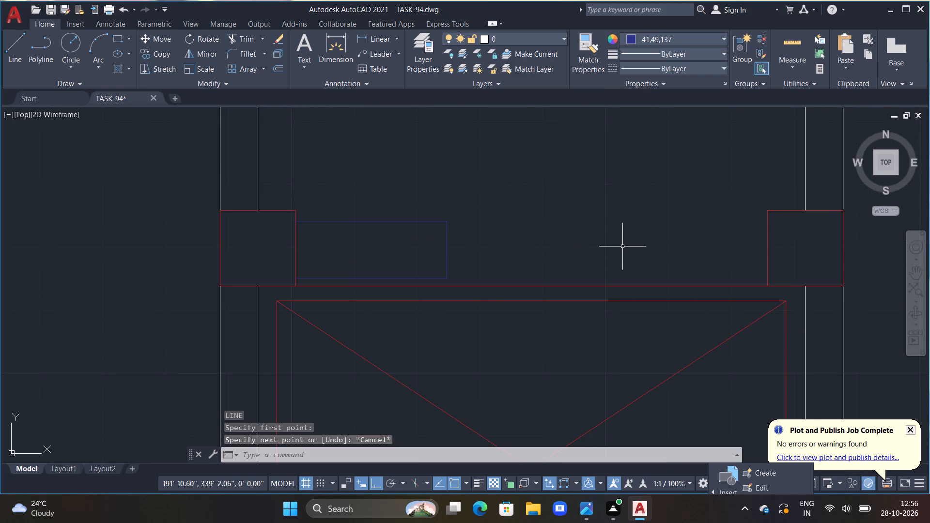
Draw a matching line outline 2' long from the right column's inner face, level with the left outline's top and bottom lines.
type("L")
key("space")
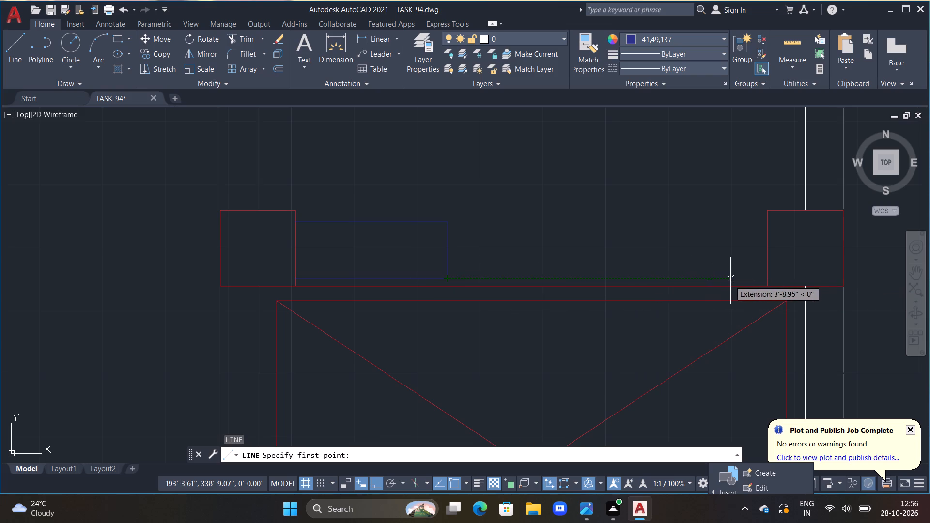
left_click(767, 279)
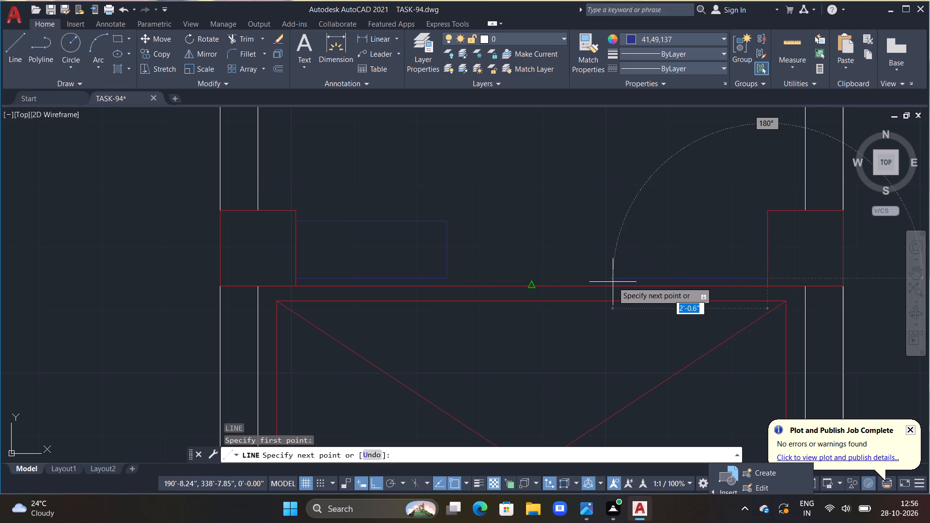
type("2'")
key("Return")
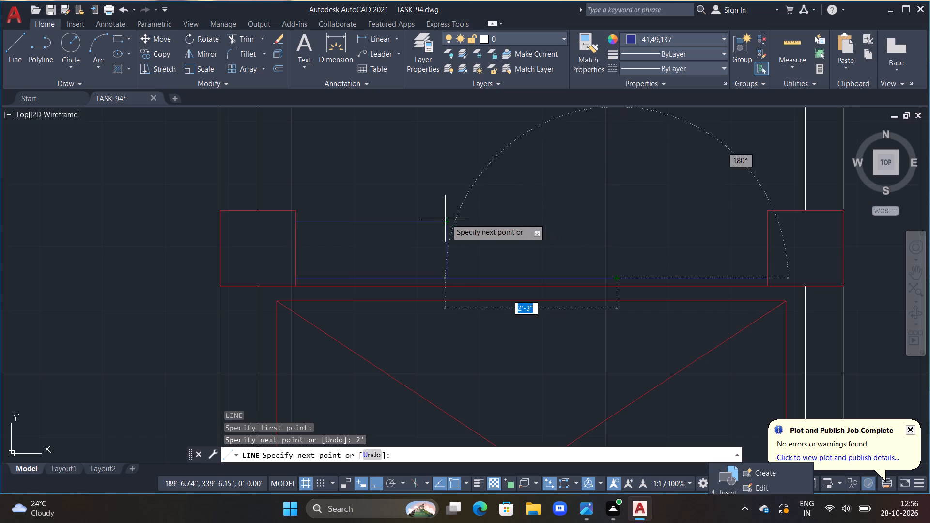
left_click(618, 221)
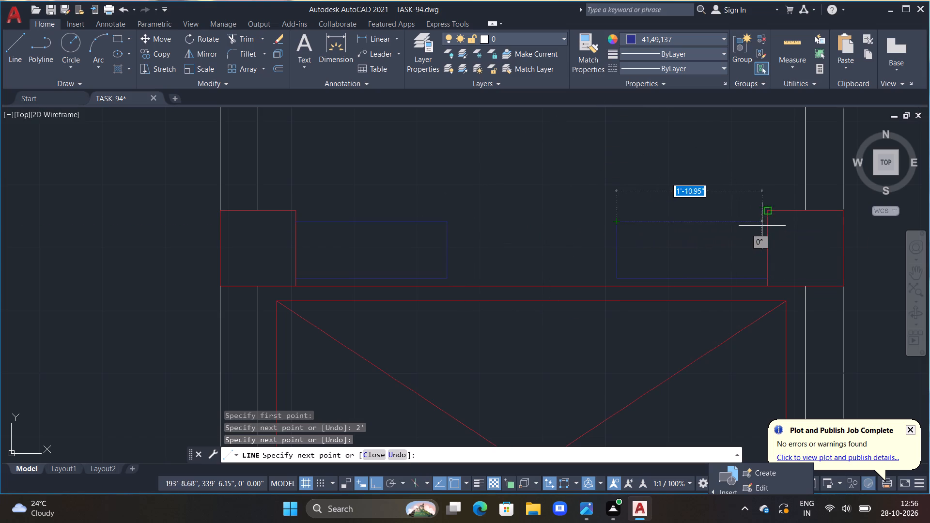
left_click(781, 226)
key("Escape")
Trim the part of the second outline's upper line that extends into the right column.
type("TR")
key("space")
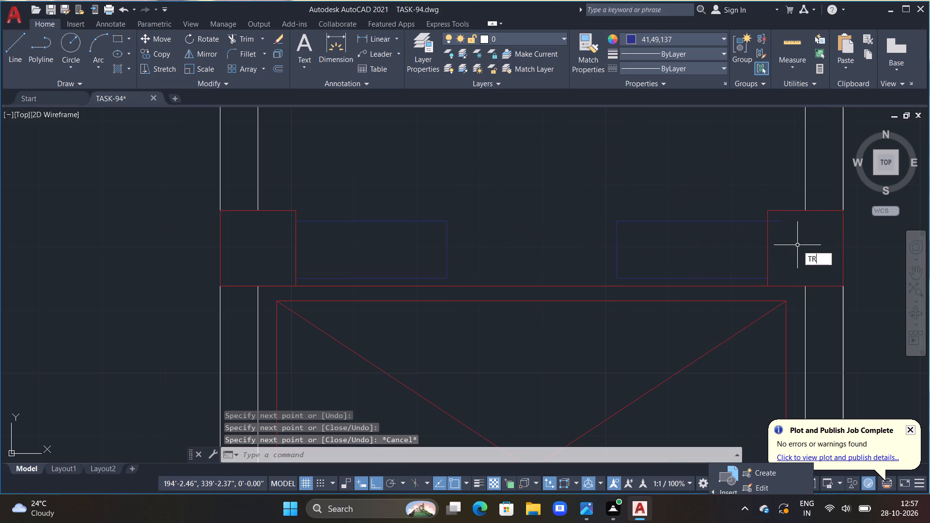
left_click(775, 221)
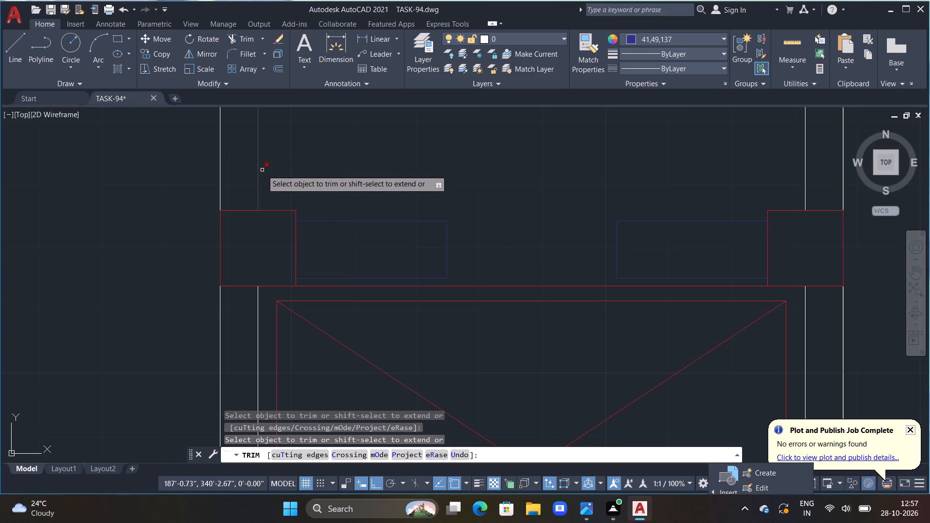
key("Escape")
key("Escape")
key("Escape")
key("Escape")
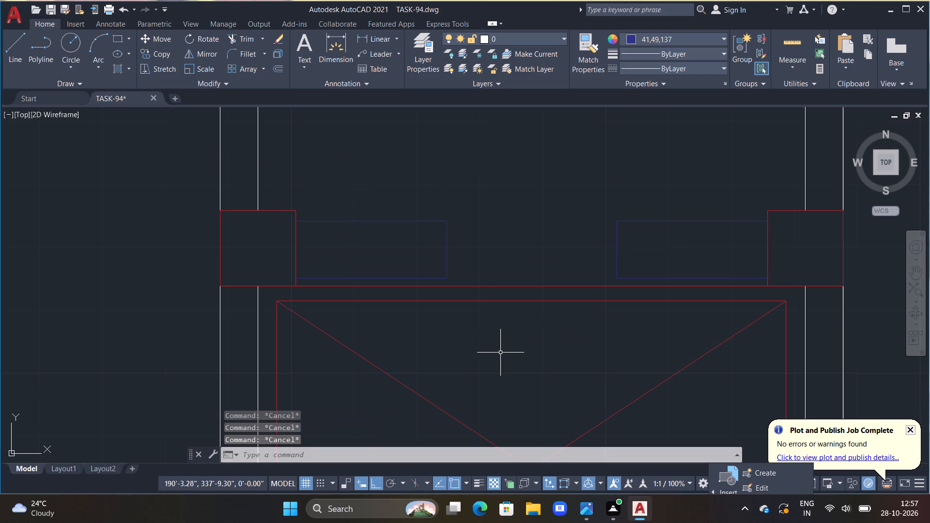
key("Escape")
key("Escape")
Set the current colour to dark red 153,27,30 and draw a line joining the upper inner corners of the two blue outlines.
middle_click_drag(492, 348, 382, 363)
key("Escape")
key("Escape")
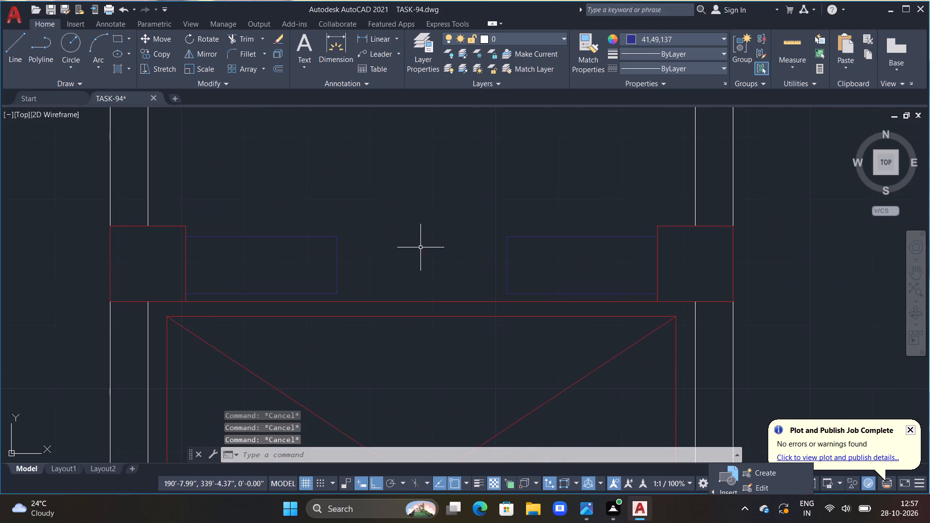
left_click(715, 37)
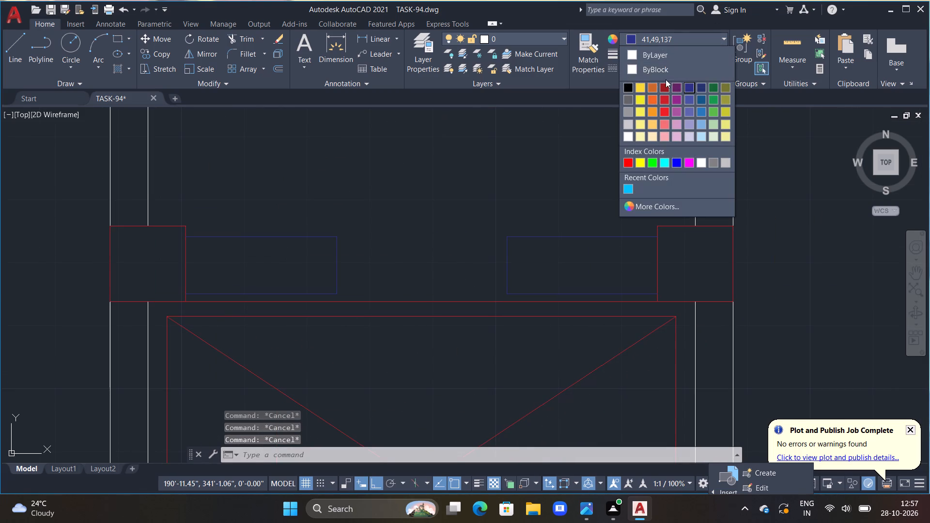
left_click(663, 84)
key("l")
key("space")
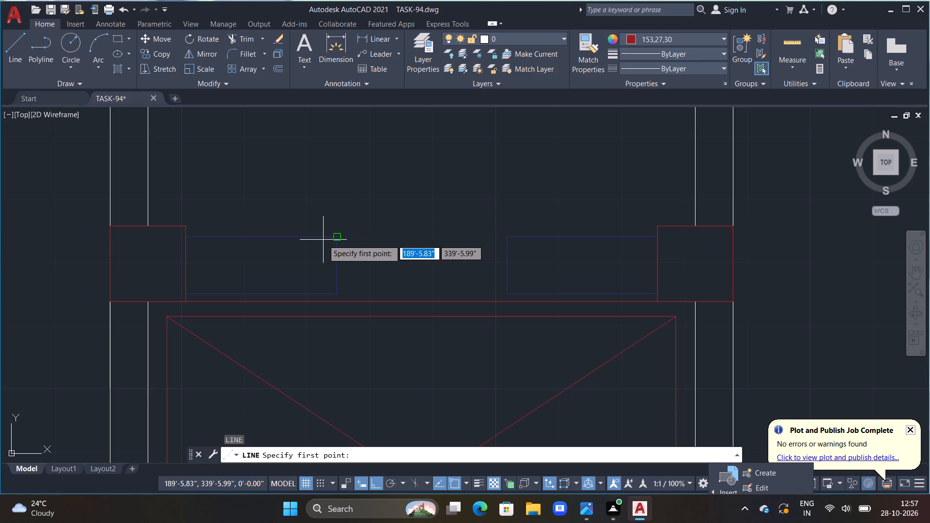
left_click_drag(338, 237, 352, 237)
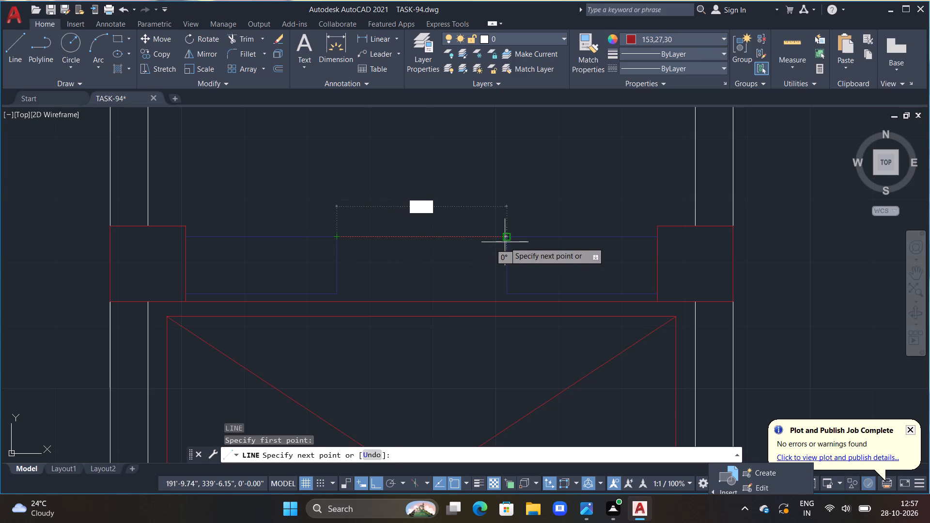
left_click(508, 234)
key("Escape")
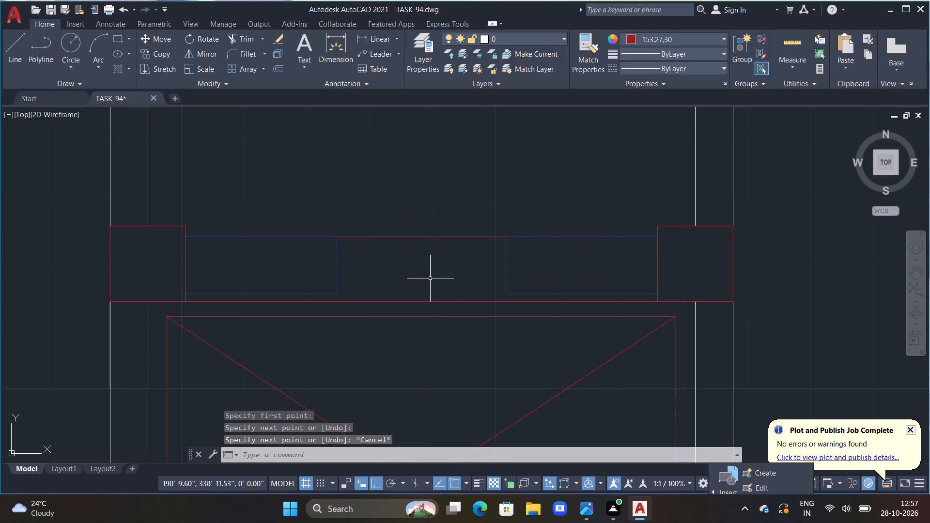
Set the current colour to yellow 200,201,45 and draw a line joining the upper inner corners of the two columns.
scroll(411, 279, "down", 2)
middle_click_drag(350, 241, 370, 259)
key("Escape")
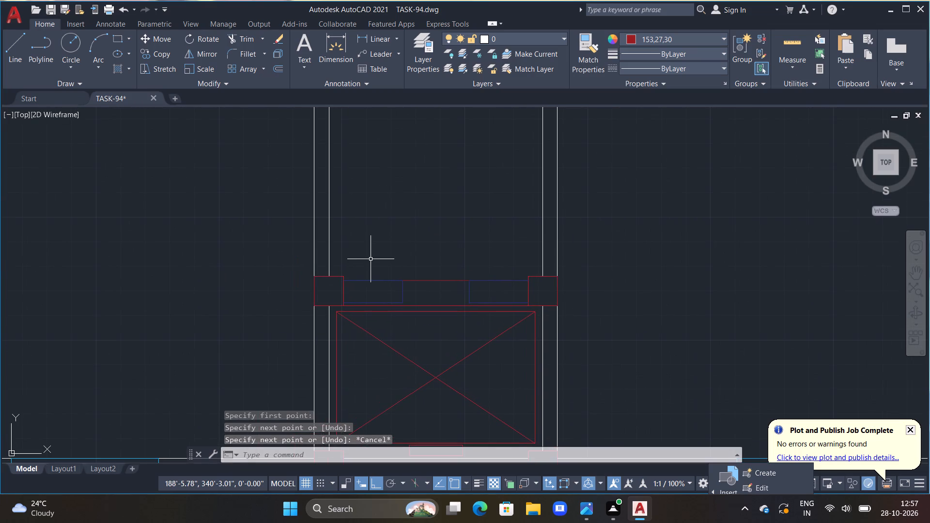
scroll(371, 259, "up", 1)
middle_click_drag(445, 283, 442, 259)
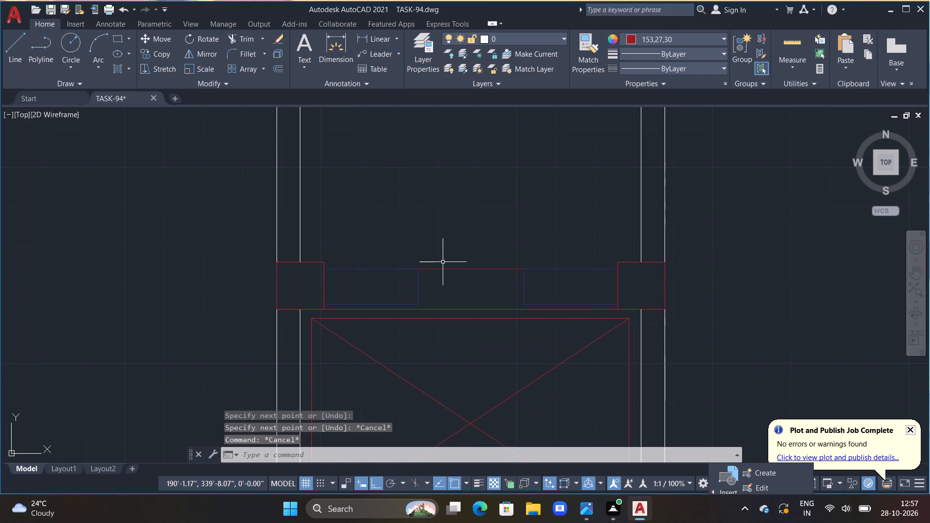
key("Escape")
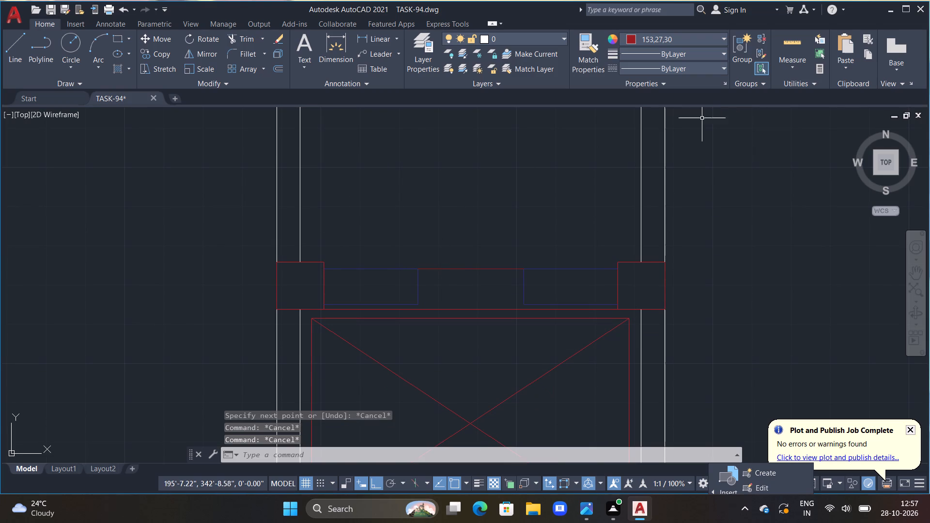
left_click(702, 34)
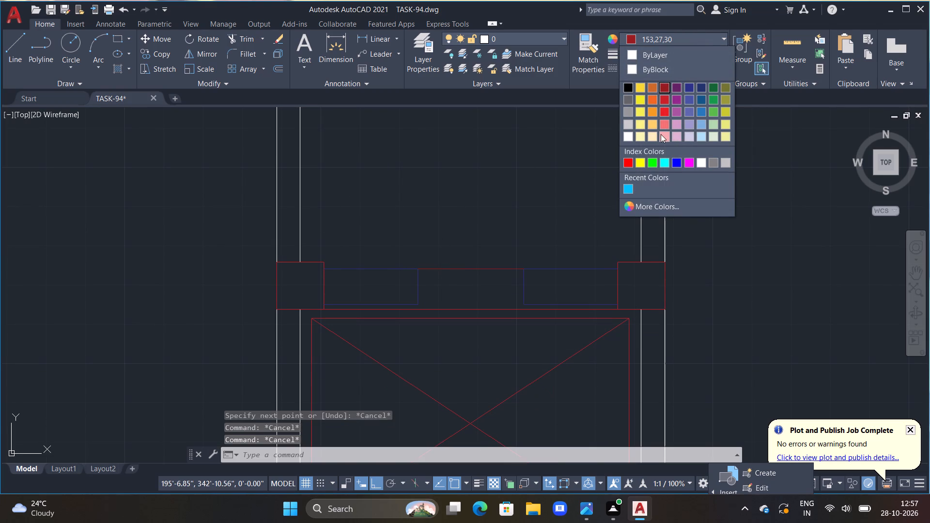
left_click(725, 111)
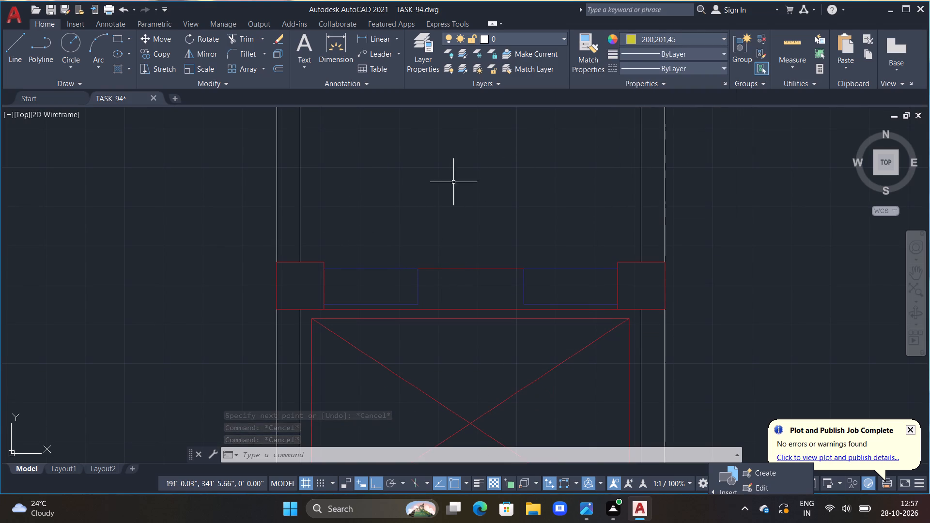
type("L")
key("space")
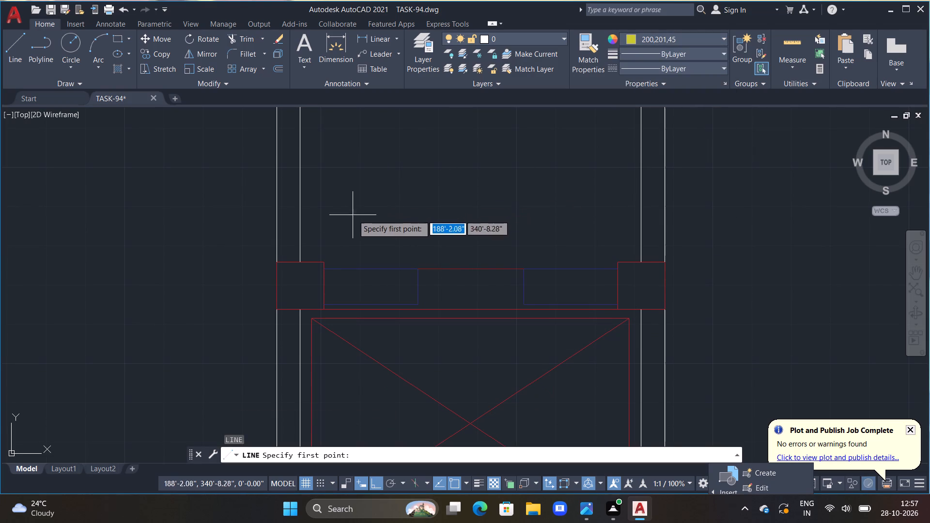
left_click(325, 258)
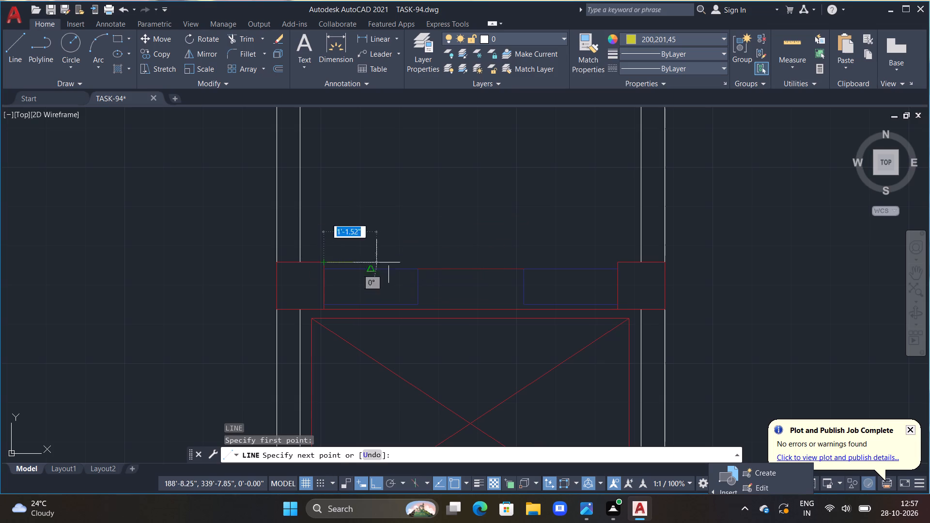
left_click(618, 264)
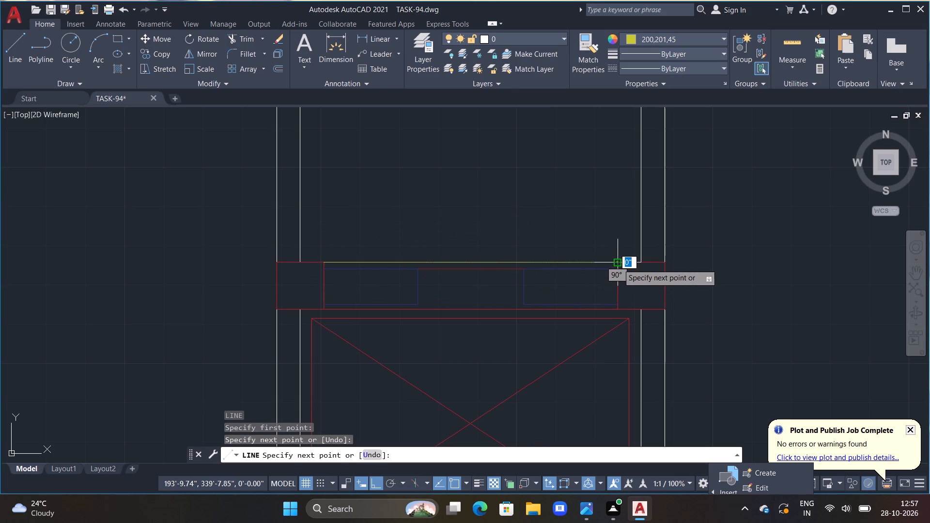
key("Escape")
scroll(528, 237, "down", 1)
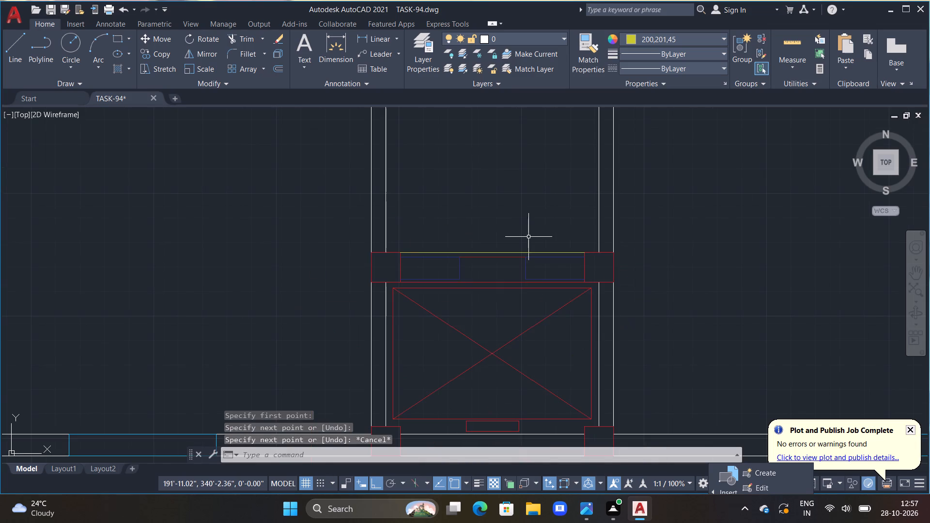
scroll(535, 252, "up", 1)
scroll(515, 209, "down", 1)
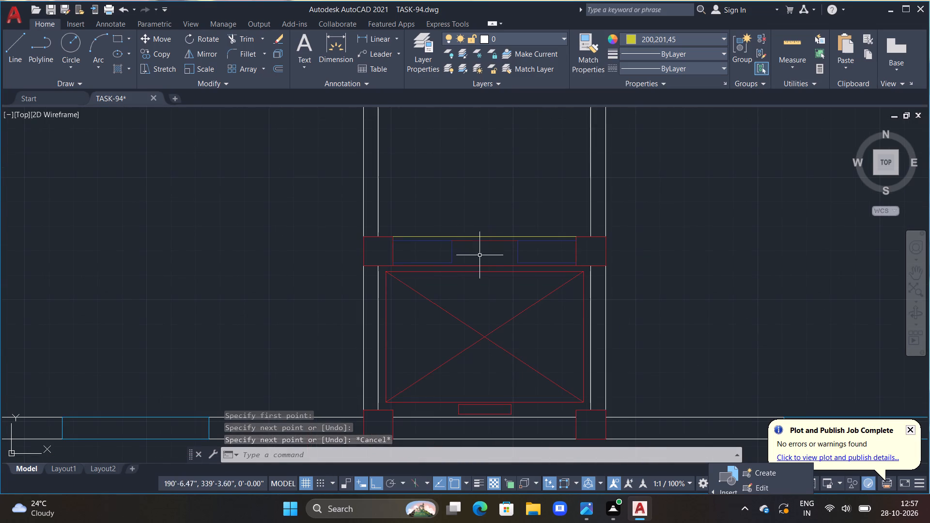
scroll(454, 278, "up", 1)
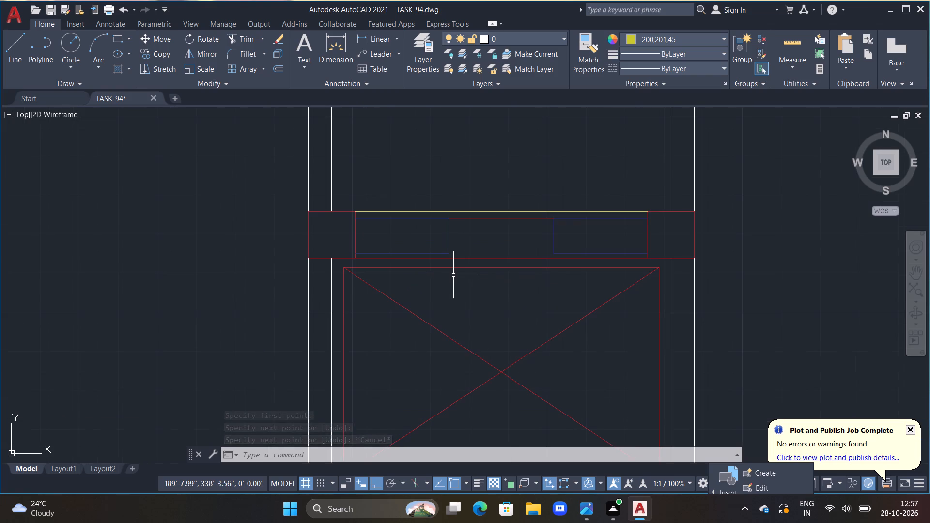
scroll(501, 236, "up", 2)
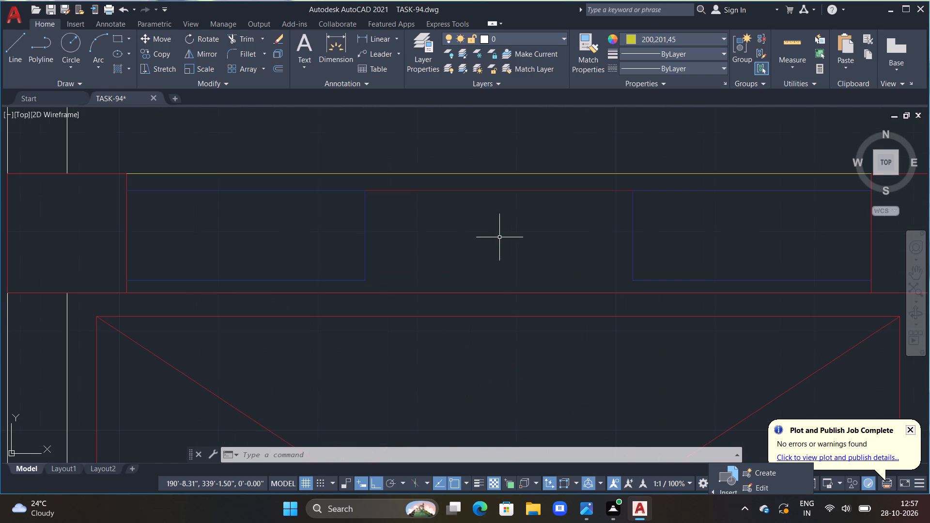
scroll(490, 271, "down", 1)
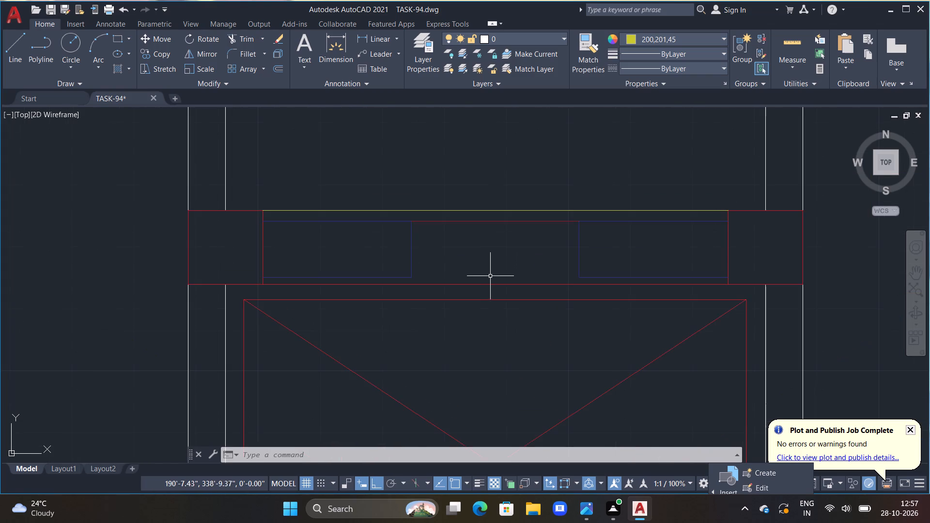
Recolour all edges of the two red columns above the crossed rectangle to the brighter red 237,31,36.
scroll(488, 277, "down", 2)
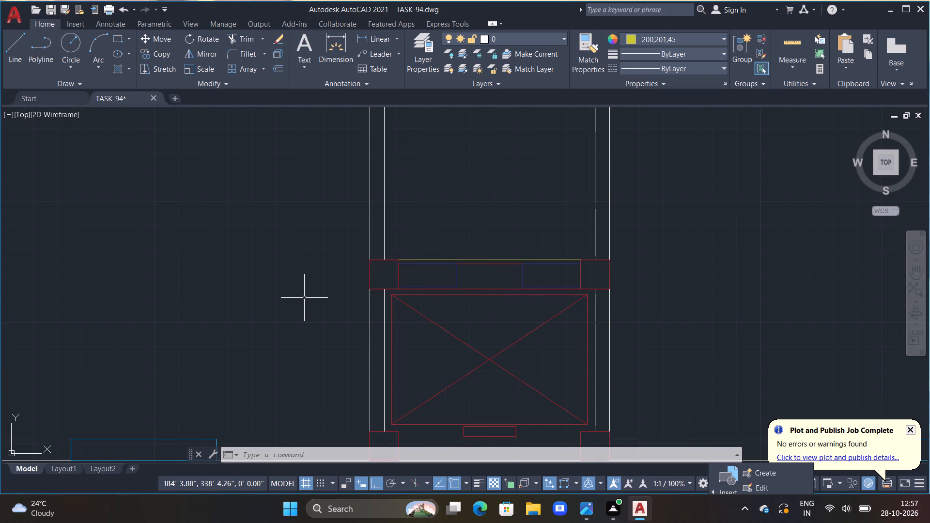
scroll(304, 298, "down", 1)
middle_click_drag(303, 292, 361, 261)
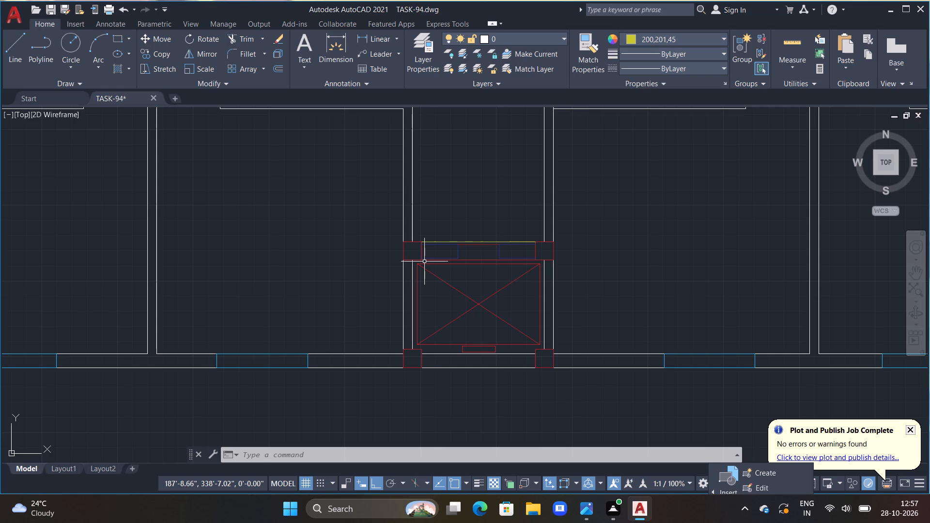
key("Escape")
key("Escape")
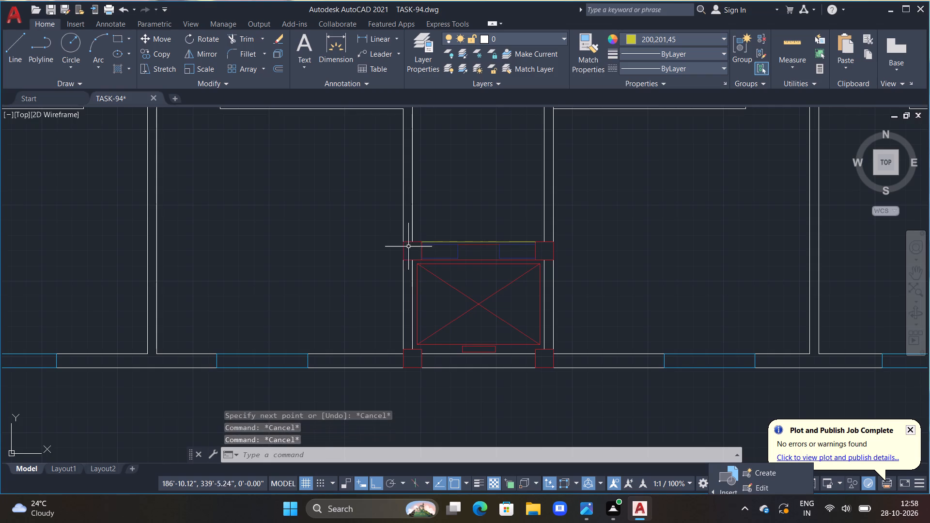
scroll(408, 246, "up", 2)
key("Escape")
left_click(391, 244)
key("Escape")
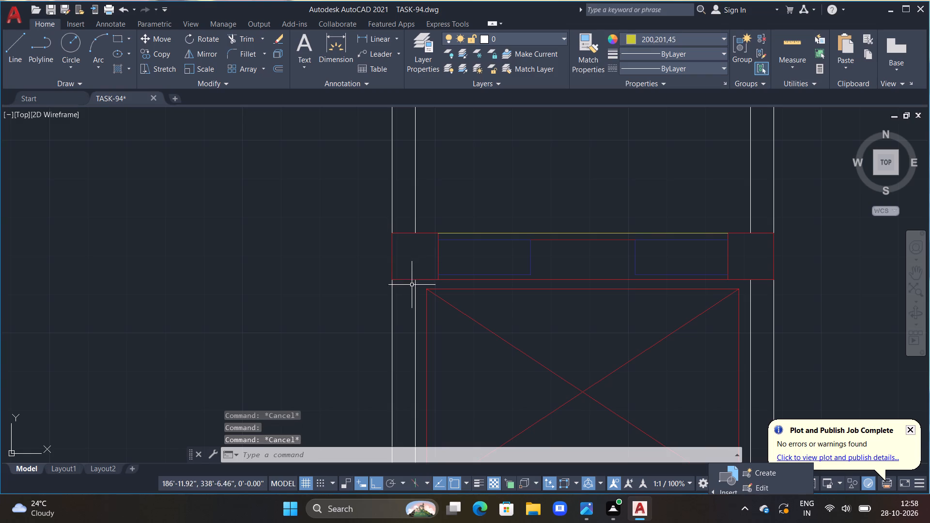
left_click(409, 280)
left_click(392, 257)
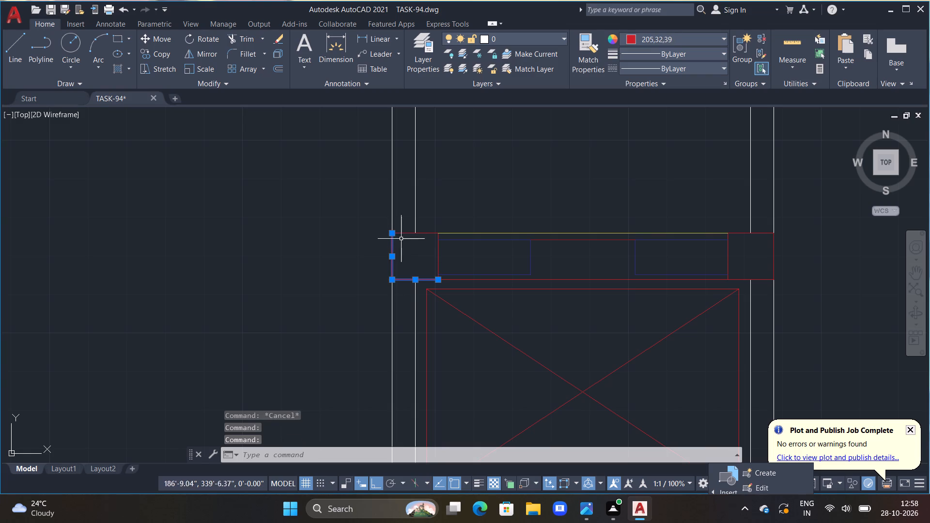
left_click(410, 232)
left_click(440, 254)
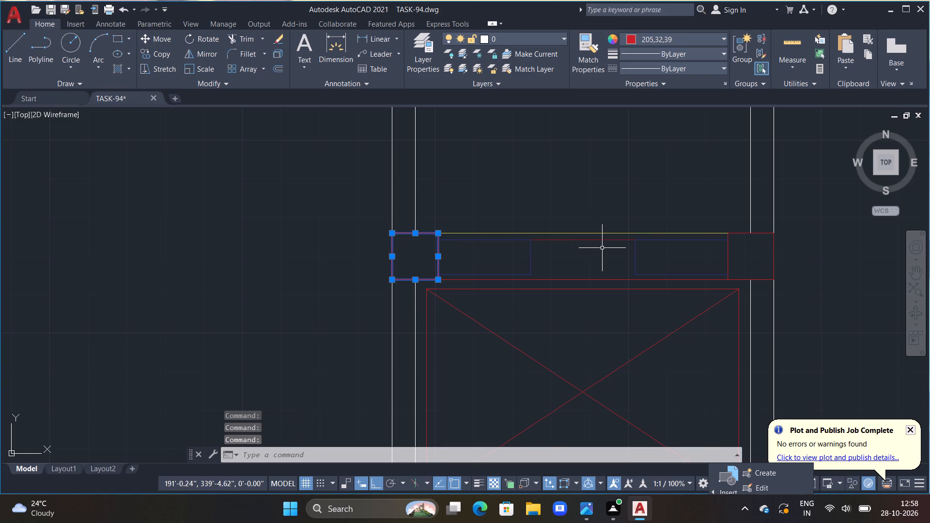
left_click(728, 248)
left_click(749, 278)
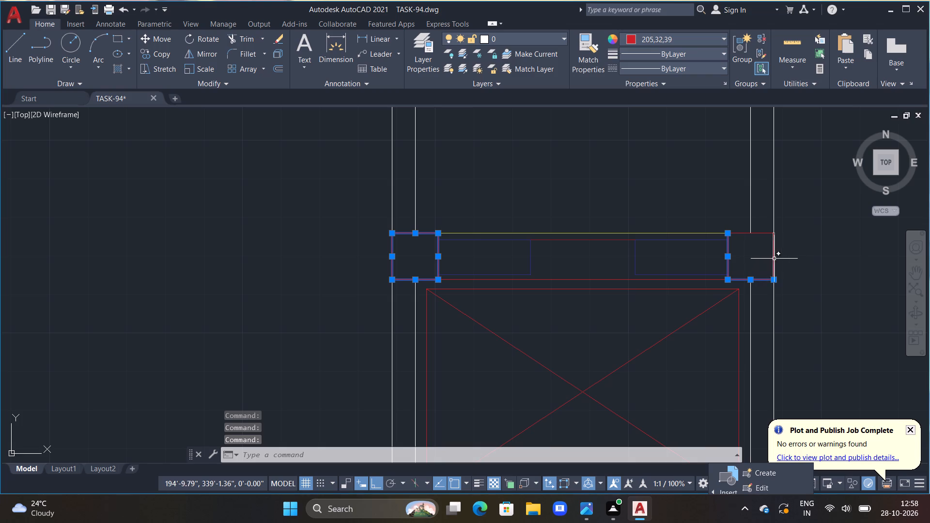
left_click(775, 259)
left_click(752, 233)
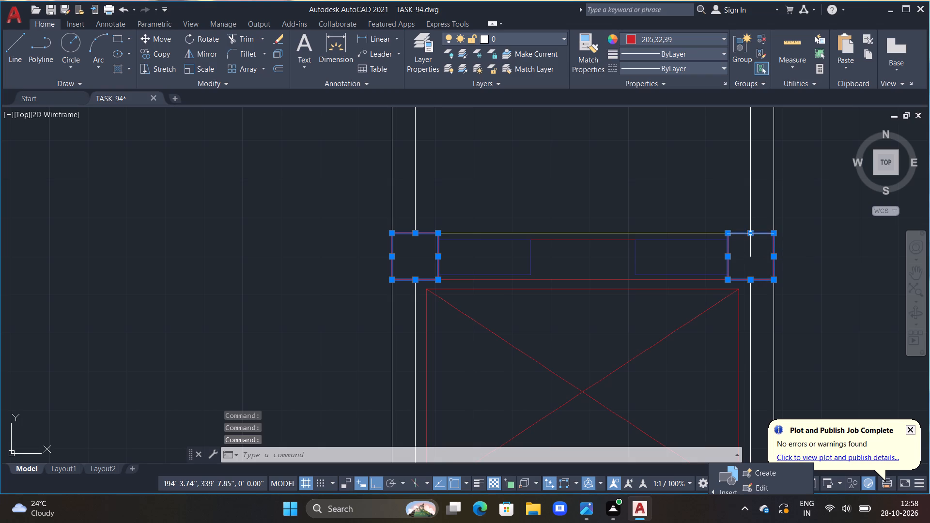
left_click(676, 43)
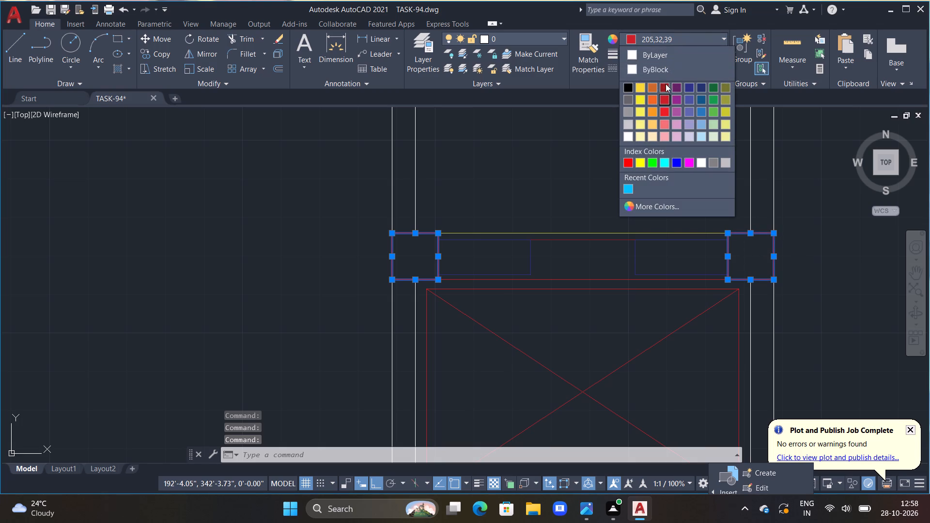
left_click(665, 113)
key("Escape")
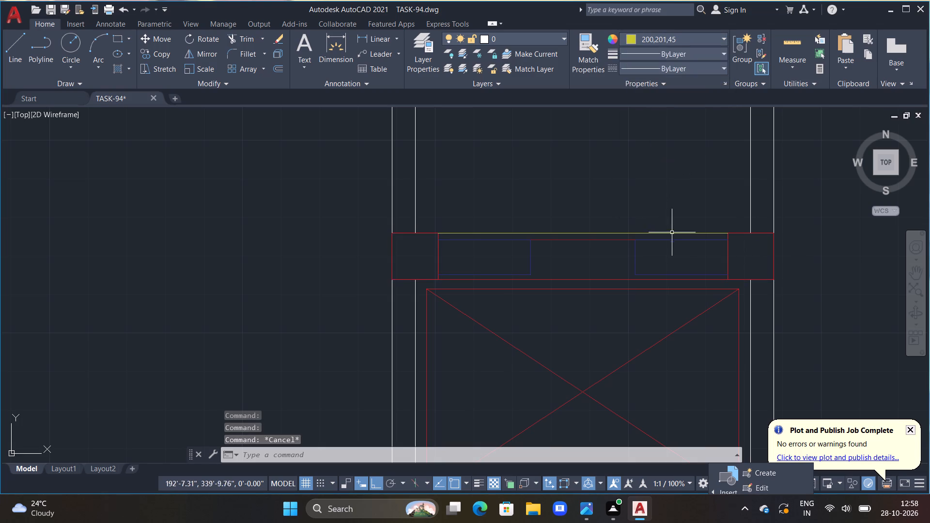
Recolour all edges of the two red columns below the crossed rectangle to red 237,31,36.
scroll(662, 275, "down", 2)
middle_click_drag(646, 353, 610, 250)
scroll(610, 250, "up", 1)
scroll(503, 292, "up", 1)
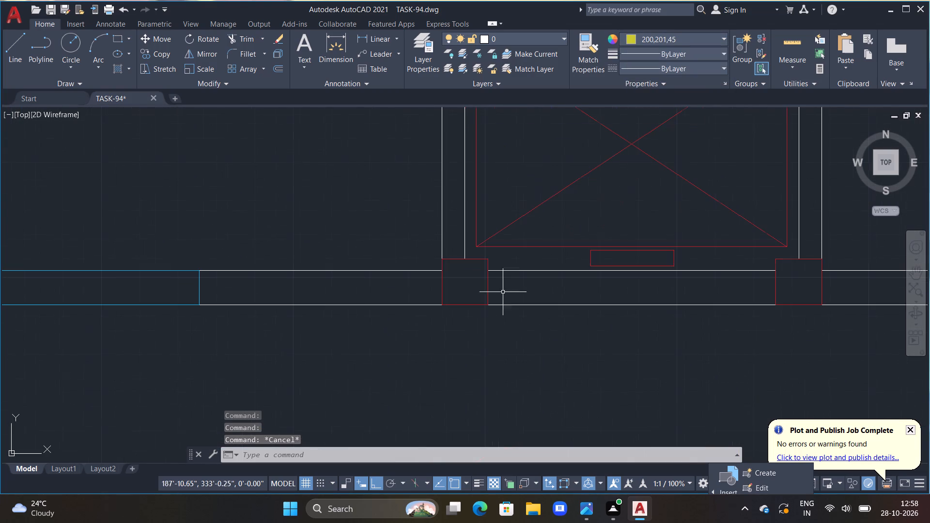
left_click(460, 258)
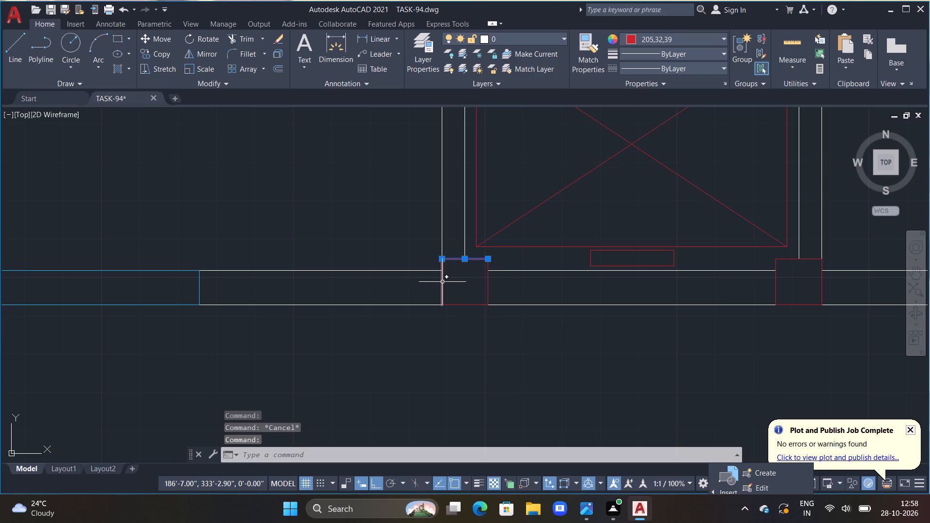
left_click(442, 282)
left_click(462, 304)
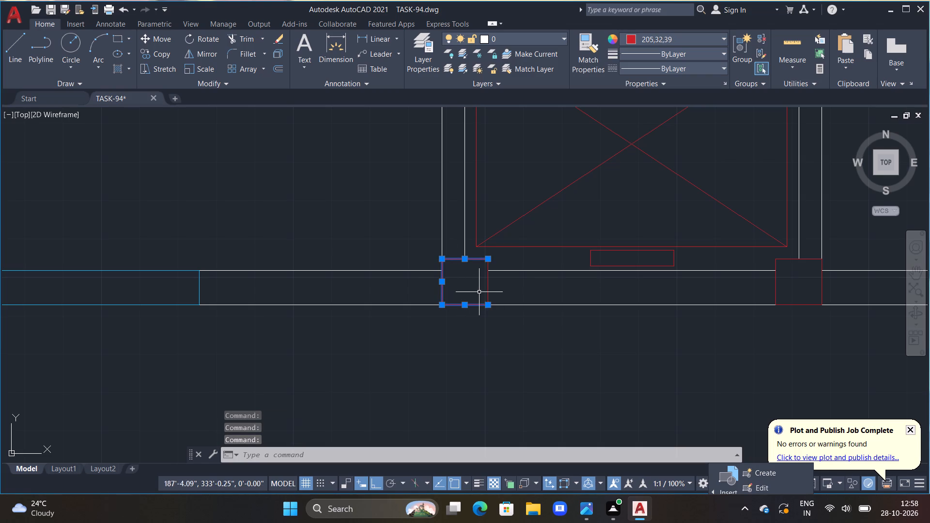
left_click(488, 285)
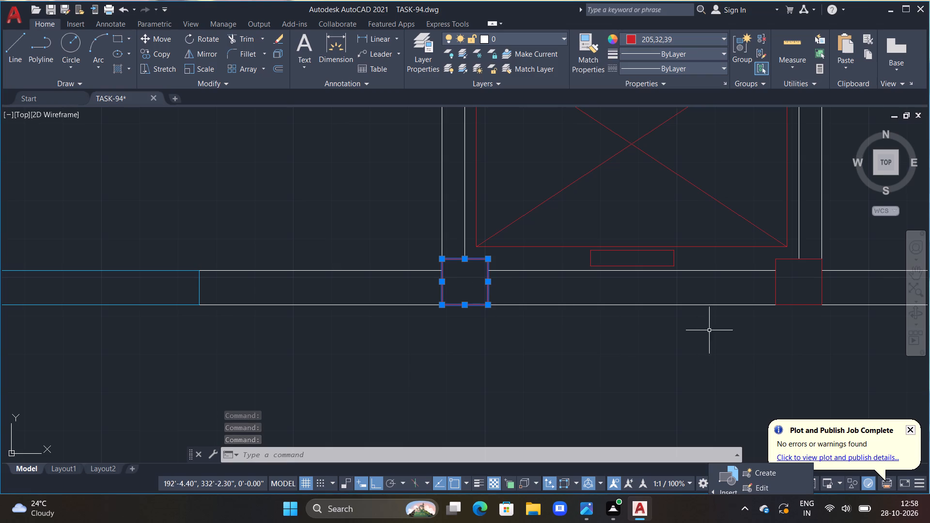
middle_click_drag(709, 330, 635, 336)
left_click(718, 263)
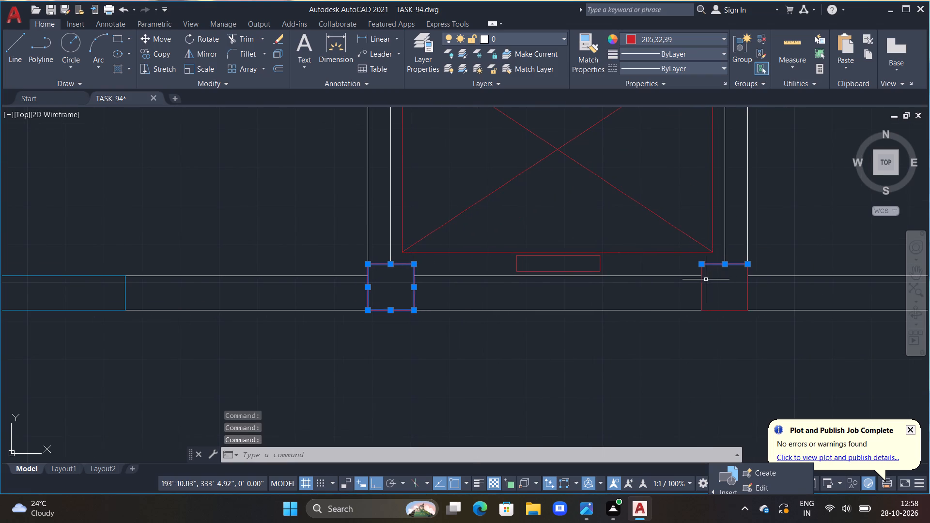
left_click(701, 279)
left_click(716, 311)
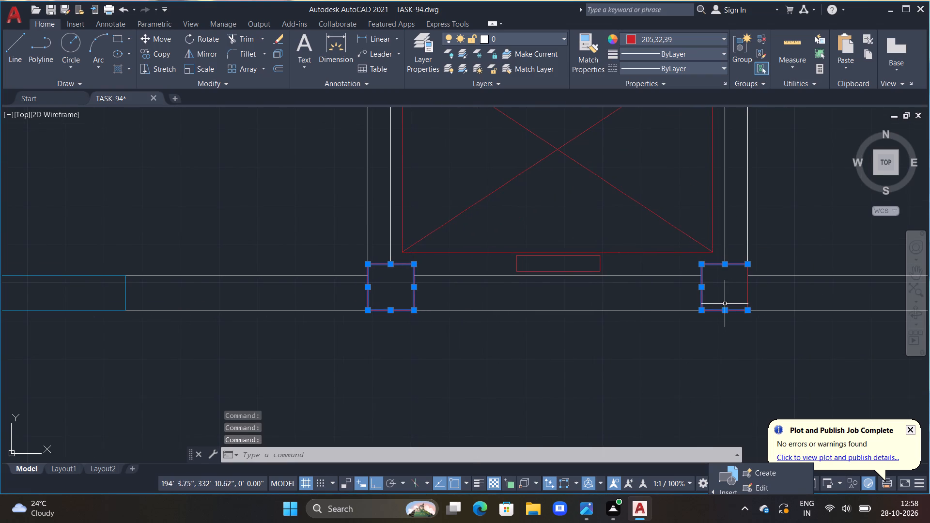
left_click(747, 294)
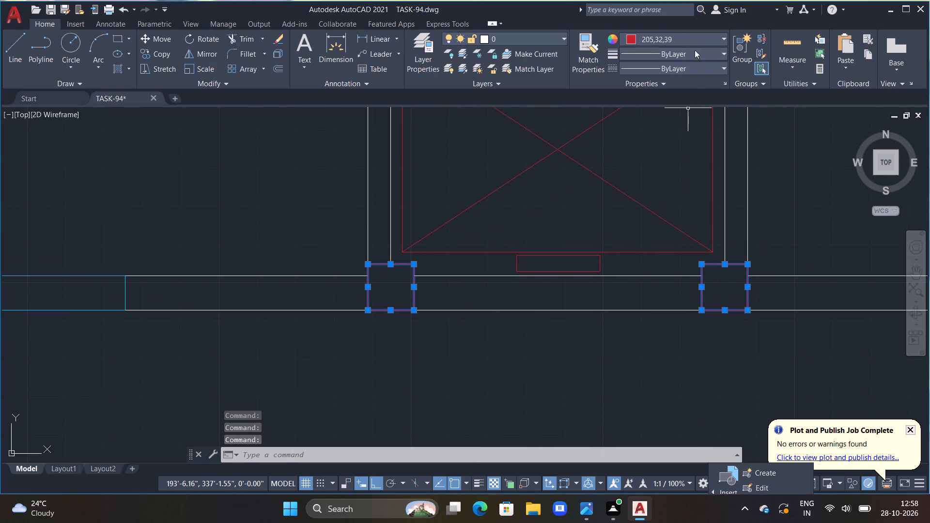
left_click(696, 36)
left_click(665, 111)
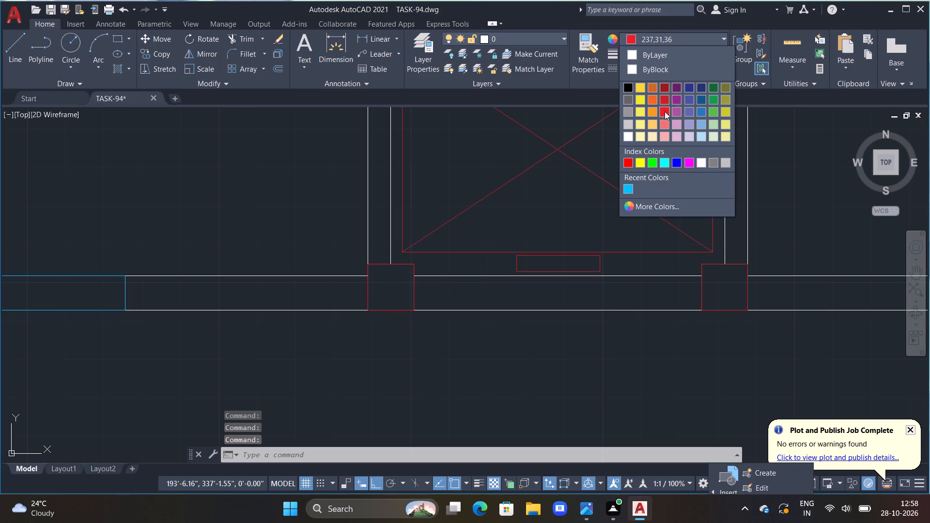
key("Escape")
key("Escape")
Set the lineweight of the upper-left column's four edges to 0.30 mm.
scroll(594, 271, "down", 2)
middle_click_drag(567, 207, 565, 245)
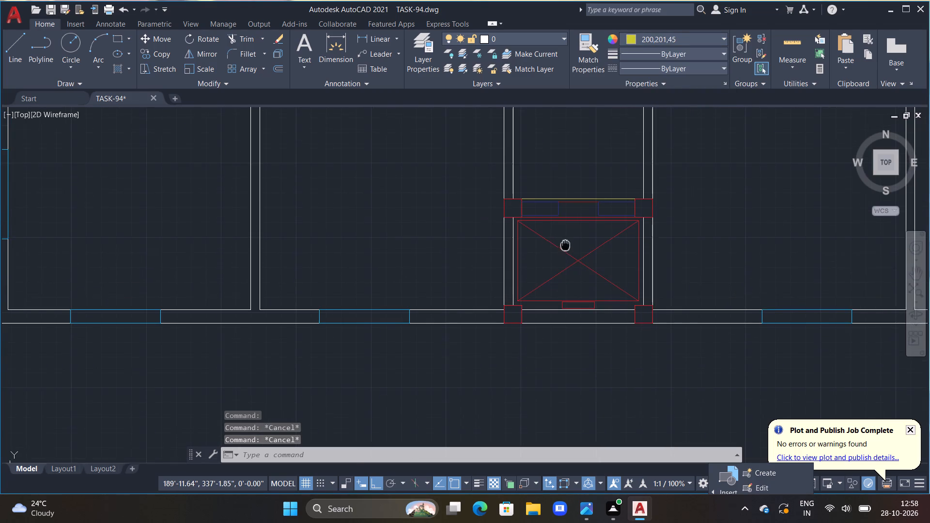
key("Escape")
middle_click_drag(565, 245, 565, 246)
key("Escape")
key("Escape")
scroll(539, 214, "up", 1)
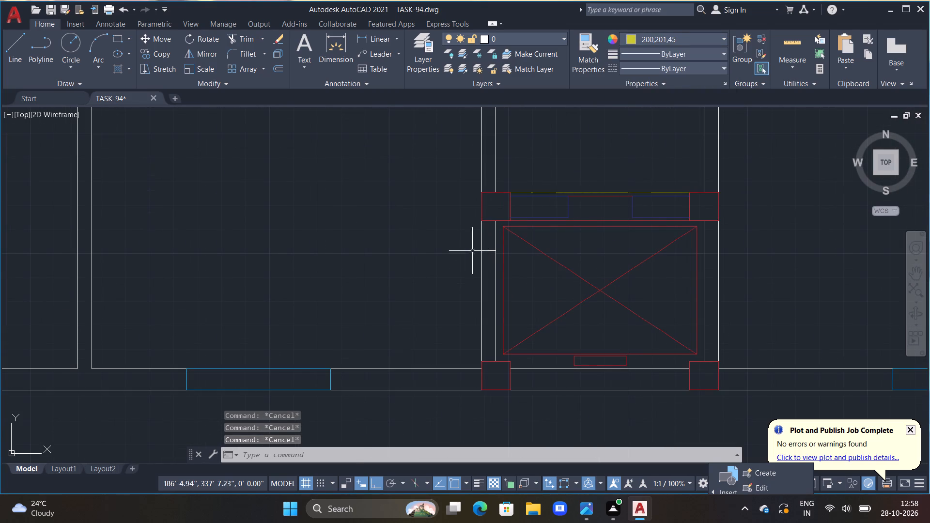
scroll(494, 216, "up", 1)
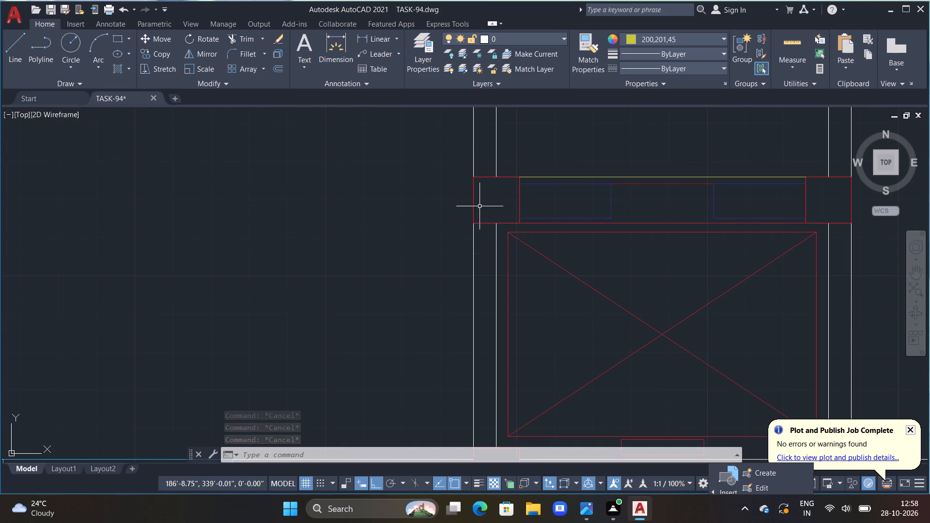
left_click(473, 198)
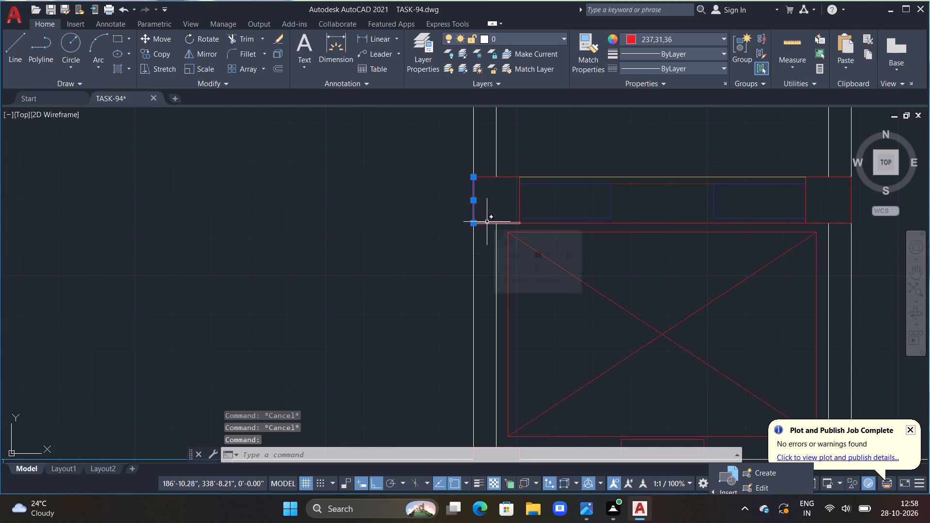
left_click(487, 222)
left_click(494, 176)
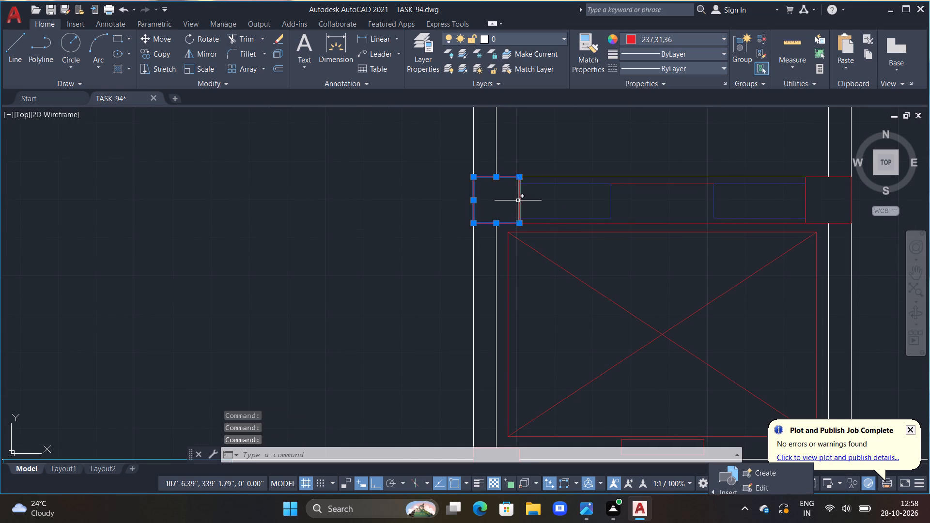
left_click(519, 201)
left_click(723, 53)
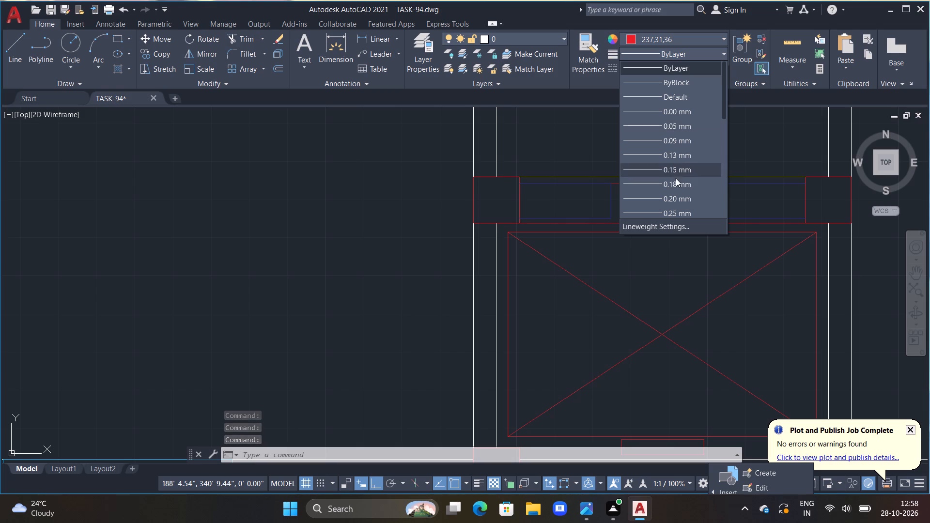
scroll(678, 196, "down", 2)
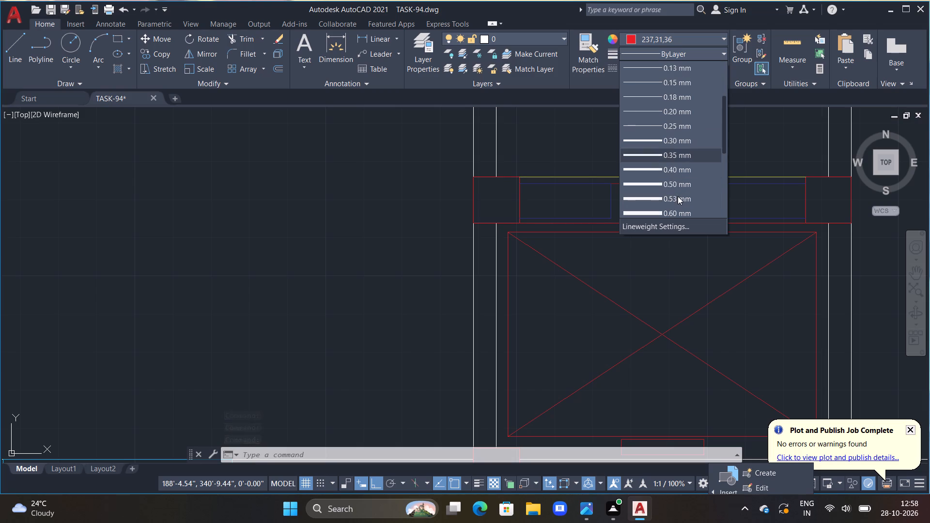
left_click(675, 143)
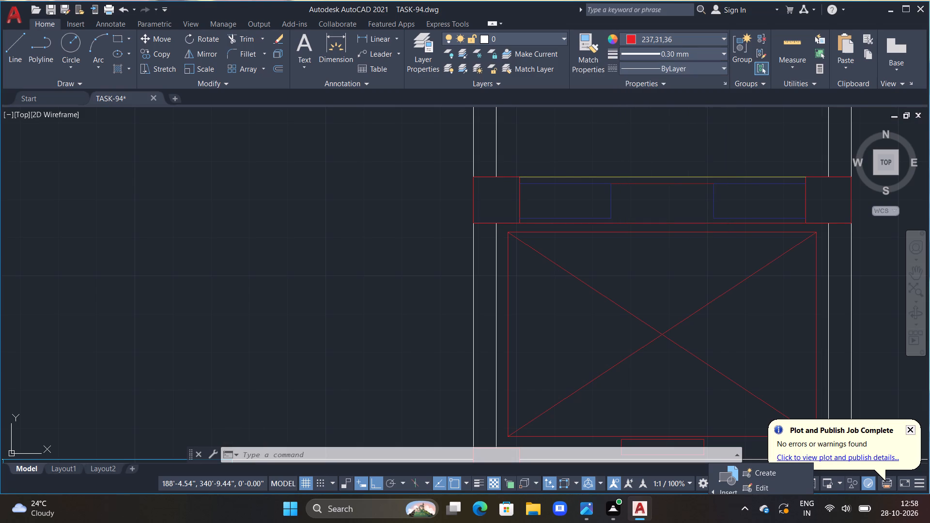
key("Escape")
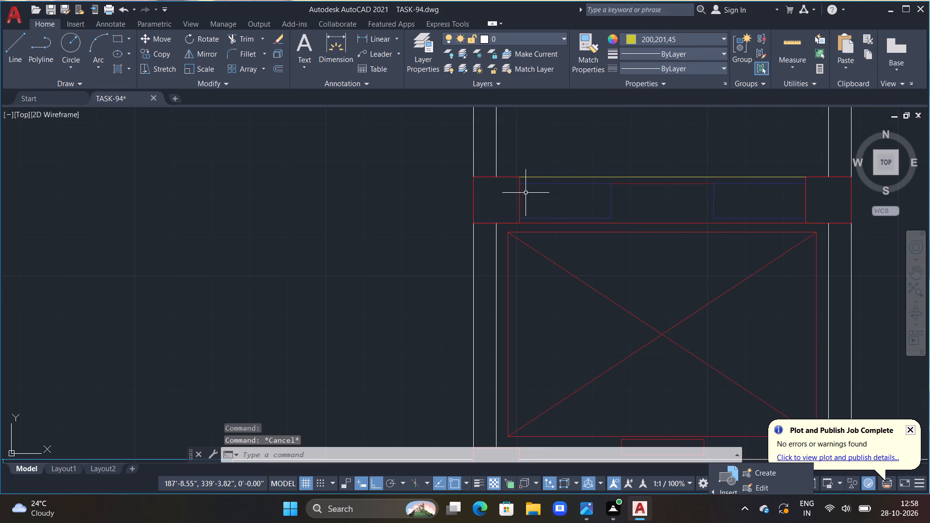
left_click(518, 193)
key("Escape")
Set the lineweight of all edges of the upper-right column and both lower columns around the crossed rectangle to 0.30 mm.
middle_click_drag(620, 203, 555, 204)
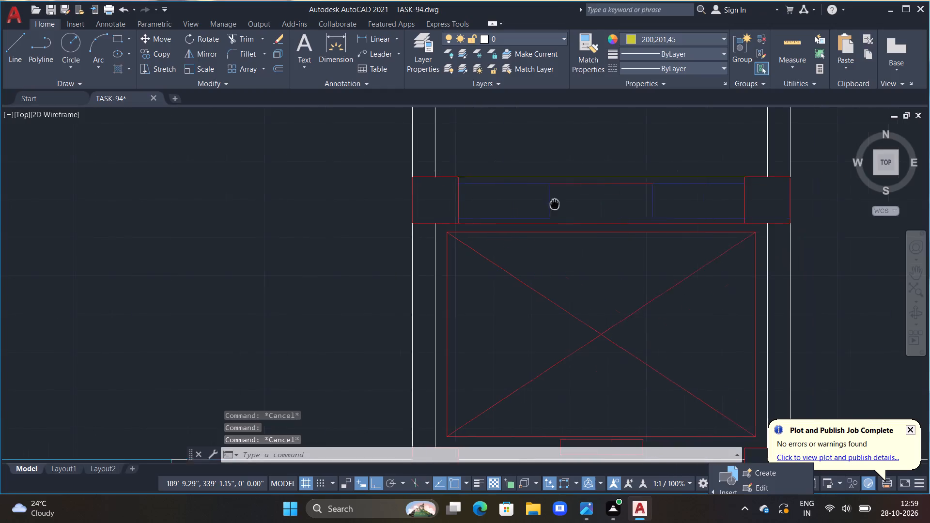
middle_click_drag(555, 204, 497, 206)
left_click(699, 179)
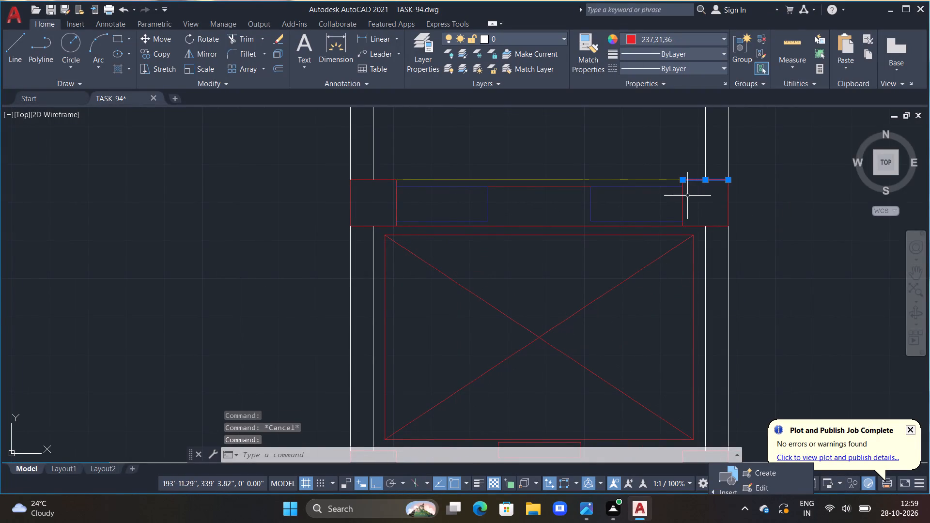
left_click(682, 196)
left_click(710, 227)
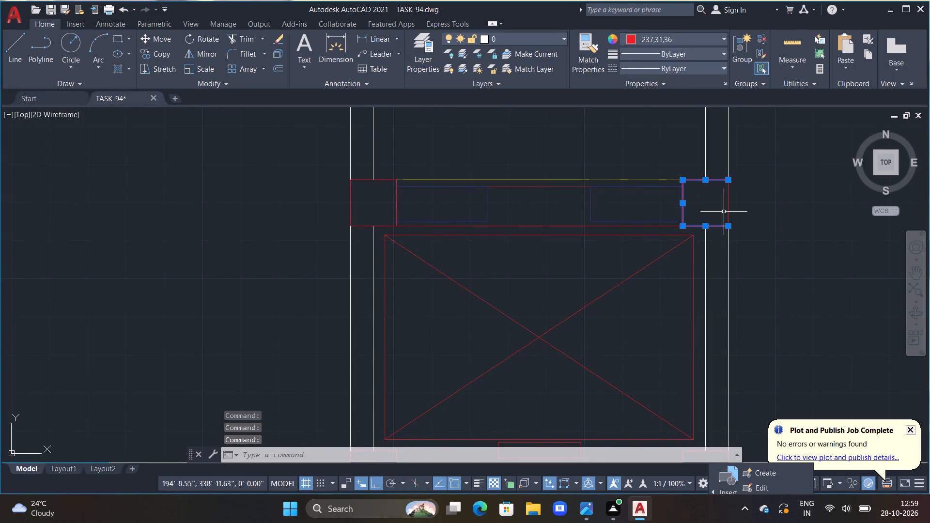
left_click(727, 208)
scroll(758, 208, "down", 2)
middle_click_drag(775, 288, 755, 215)
scroll(732, 247, "up", 1)
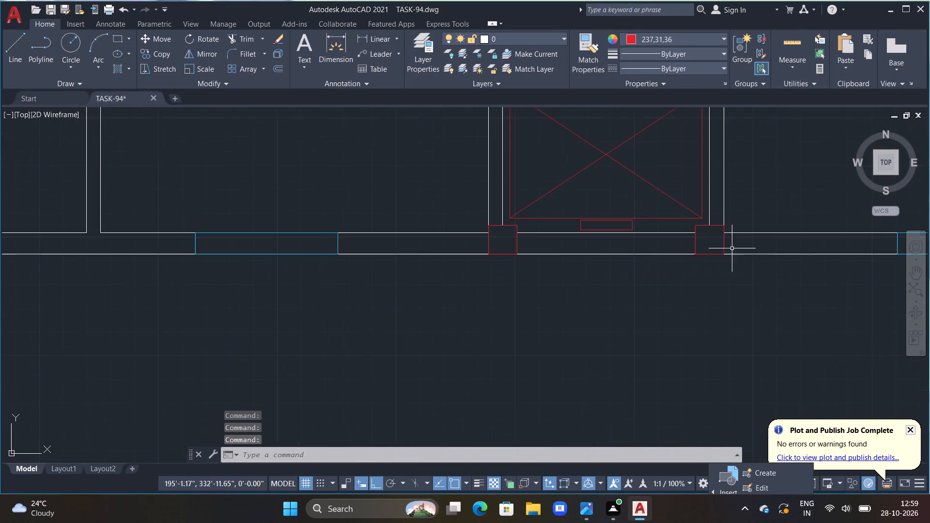
scroll(717, 242, "up", 1)
left_click(708, 215)
left_click_drag(680, 233, 682, 239)
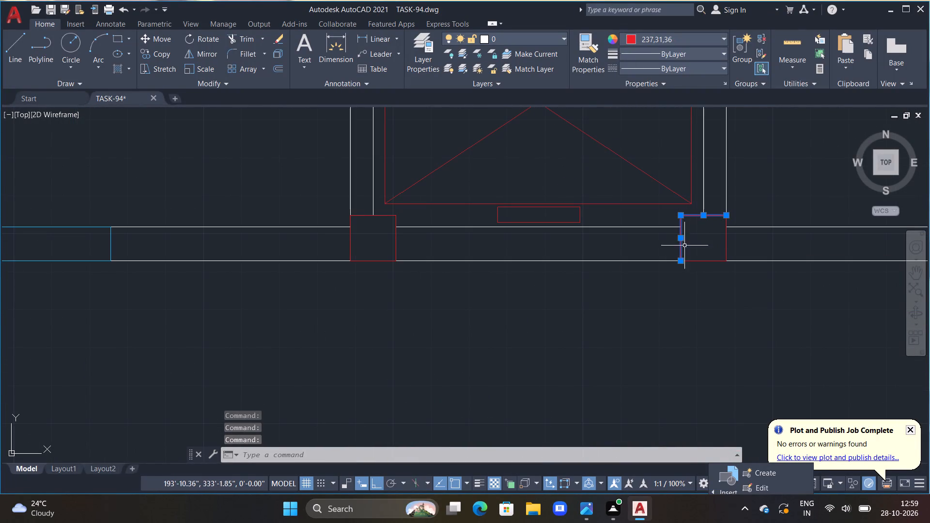
left_click(704, 262)
left_click_drag(728, 241, 723, 242)
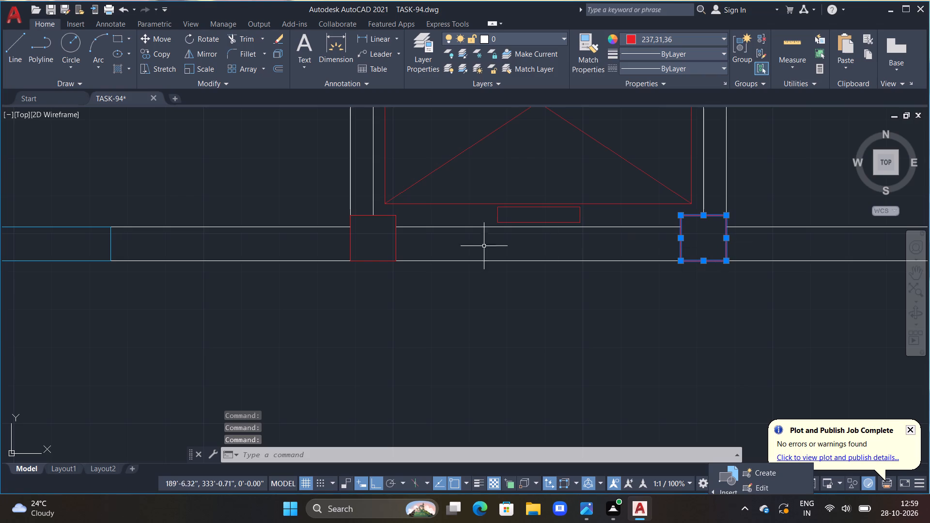
left_click(363, 217)
left_click(352, 232)
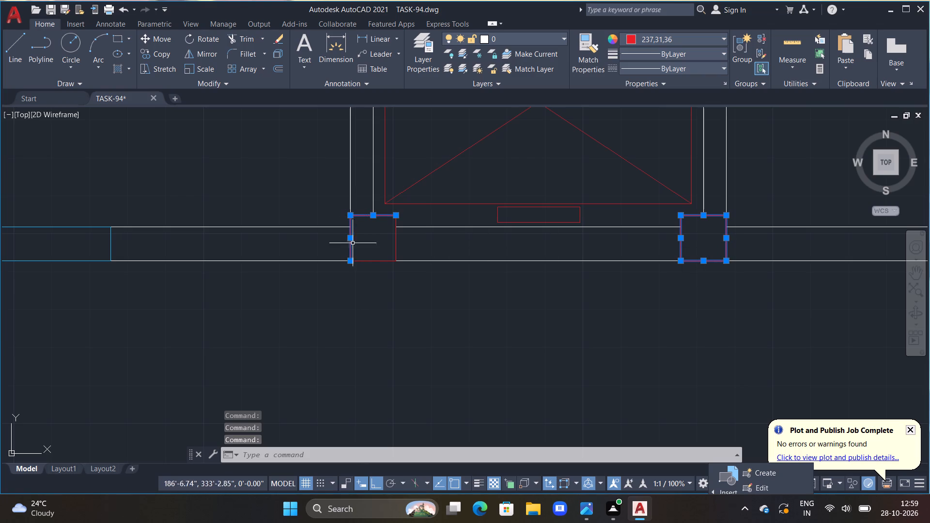
left_click(374, 260)
left_click(395, 246)
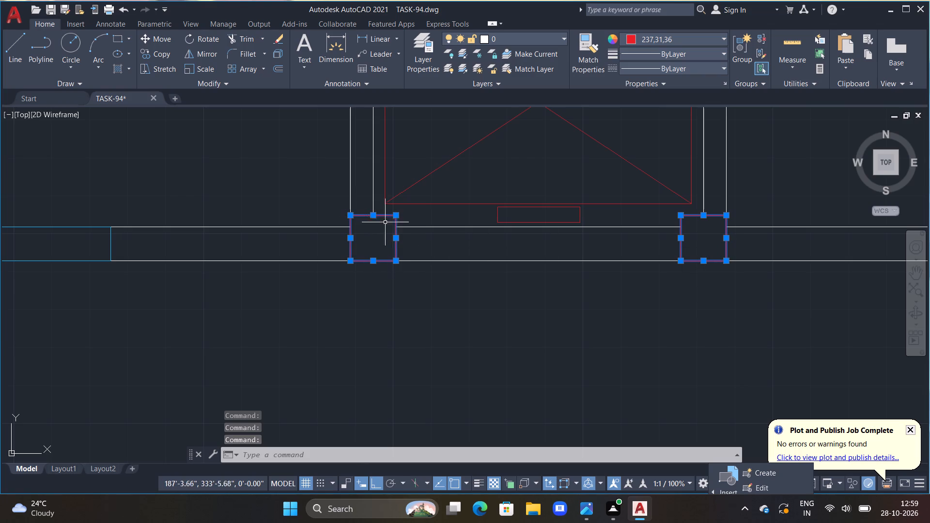
left_click(724, 49)
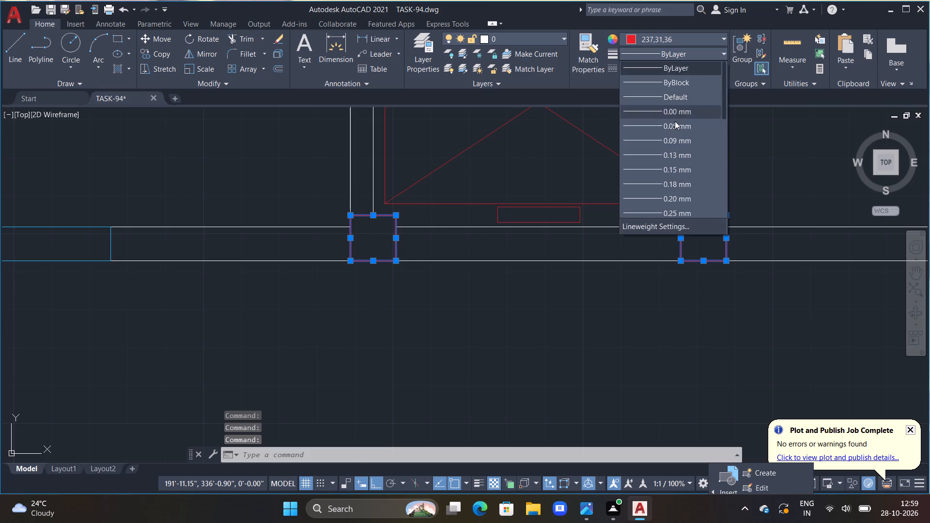
scroll(673, 162, "down", 1)
left_click(673, 185)
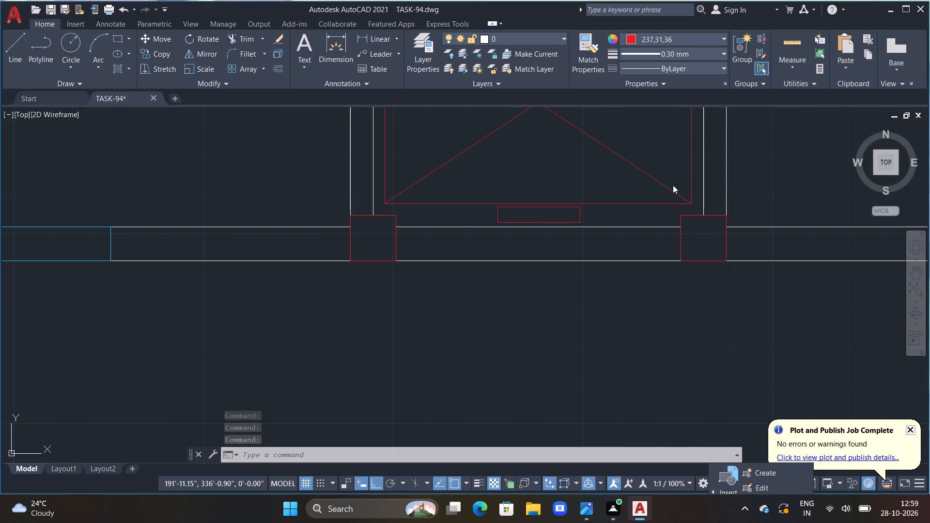
key("Escape")
scroll(658, 180, "down", 1)
middle_click_drag(660, 206, 666, 347)
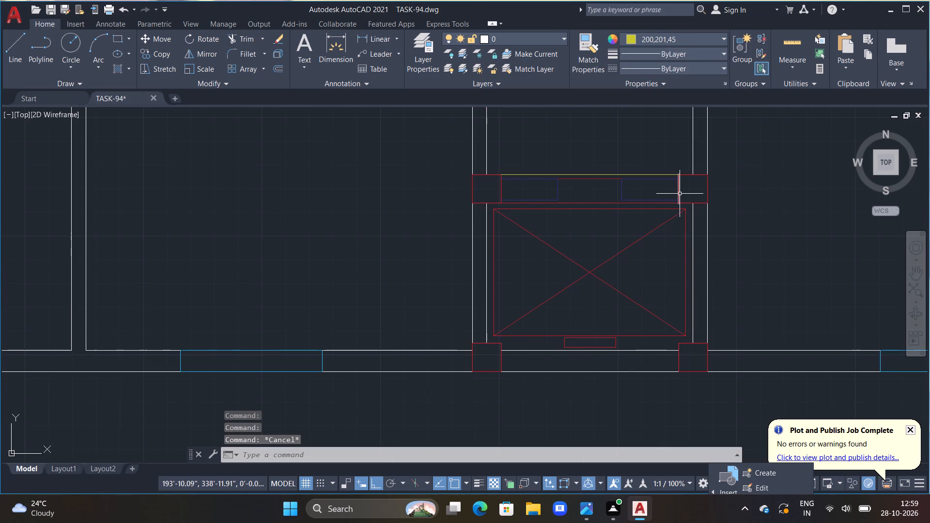
double_click(680, 194)
key("Escape")
key("Escape")
key("Escape")
Draw an upright 1'6" by 2" yellow door leaf at the right jamb of the leftmost opening in the top exterior wall.
scroll(638, 211, "down", 1)
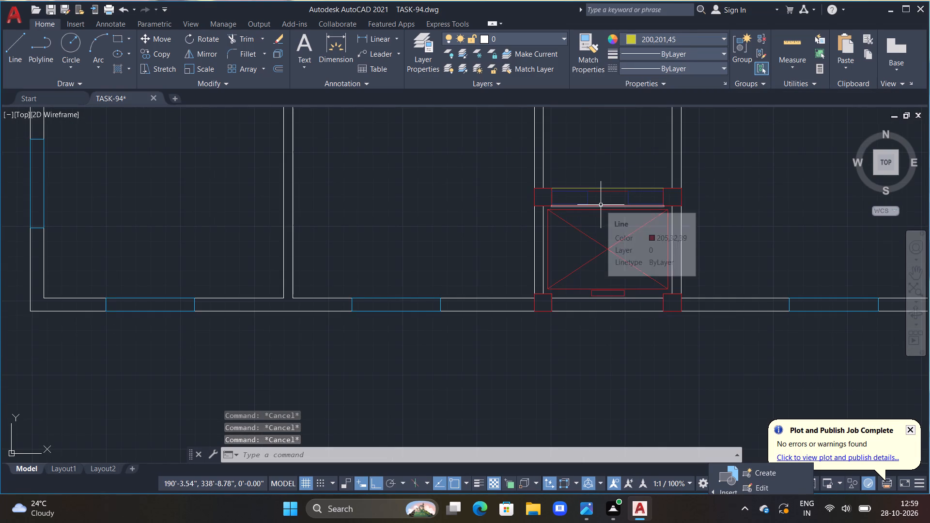
key("Escape")
key("Escape")
scroll(497, 196, "down", 1)
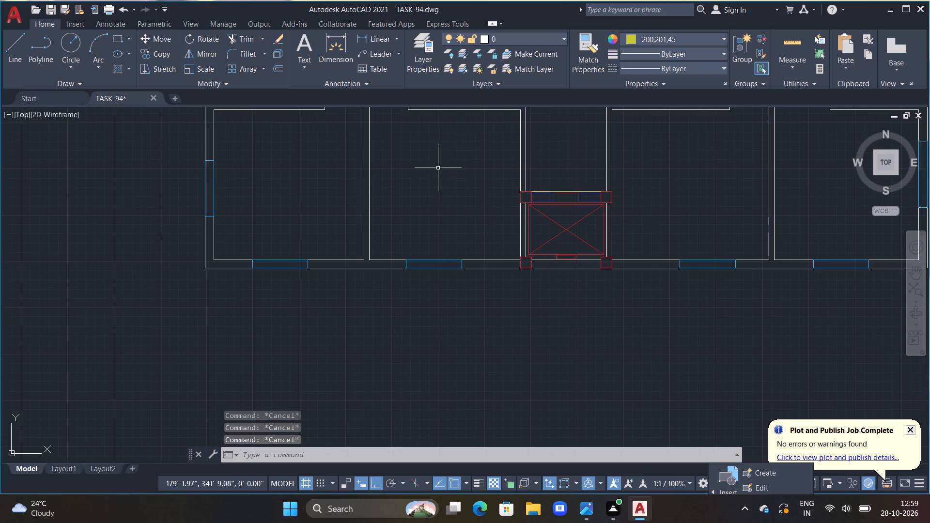
middle_click_drag(438, 168, 492, 377)
key("Escape")
key("Escape")
scroll(363, 243, "down", 1)
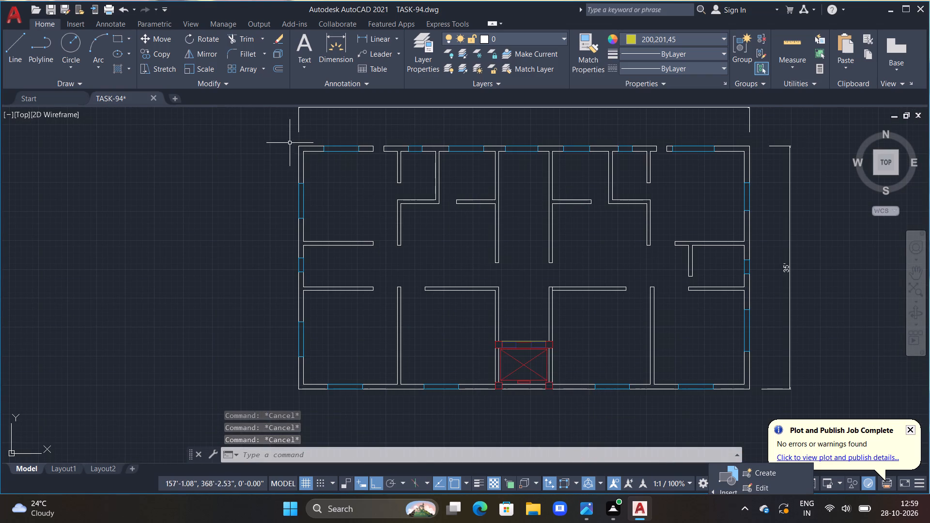
middle_click_drag(357, 196, 426, 267)
key("Escape")
key("Escape")
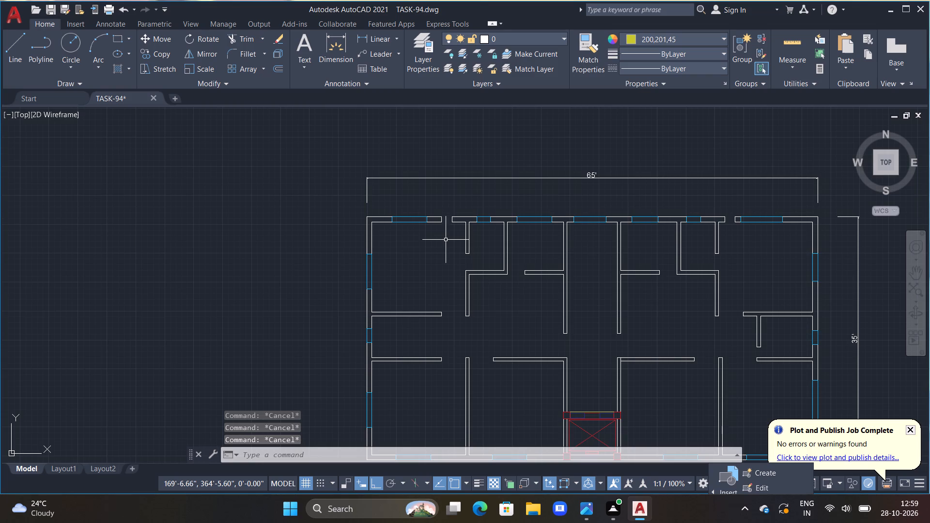
middle_click_drag(446, 240, 459, 286)
scroll(459, 284, "up", 3)
middle_click_drag(467, 261, 498, 348)
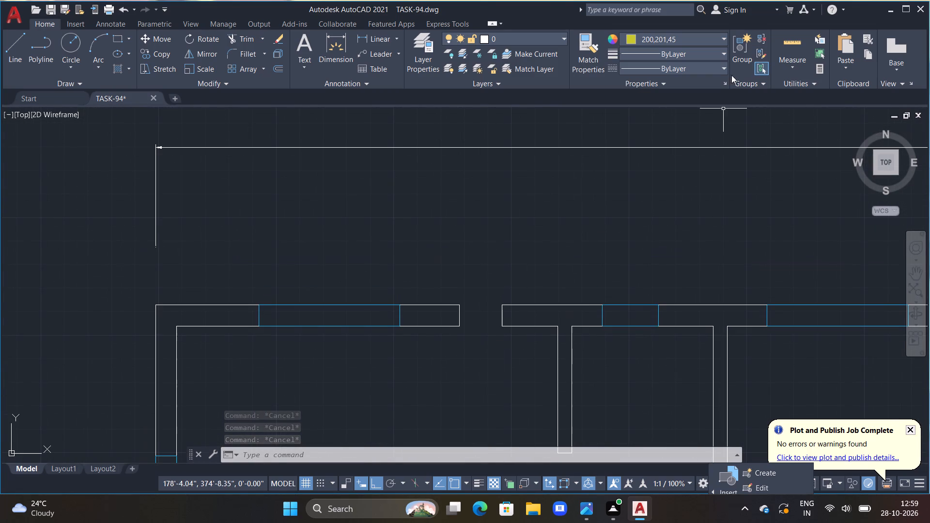
type("L")
key("space")
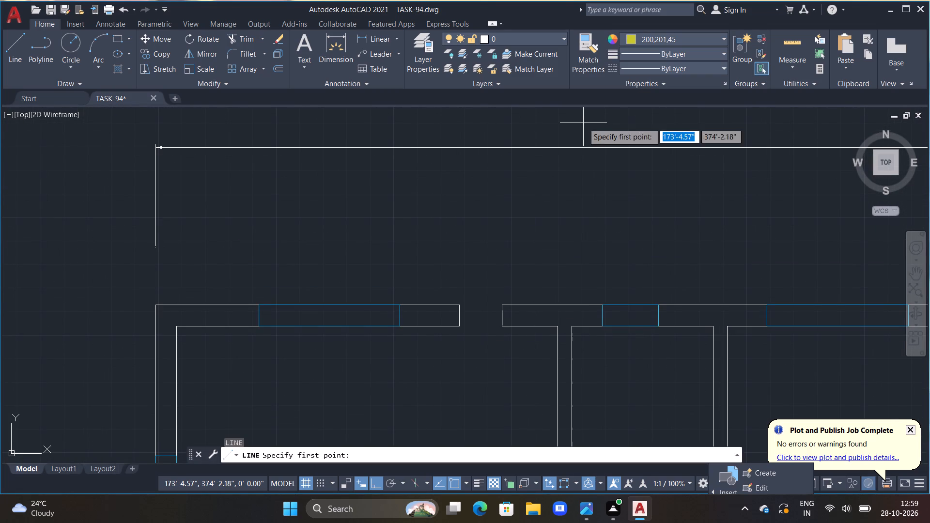
left_click(498, 326)
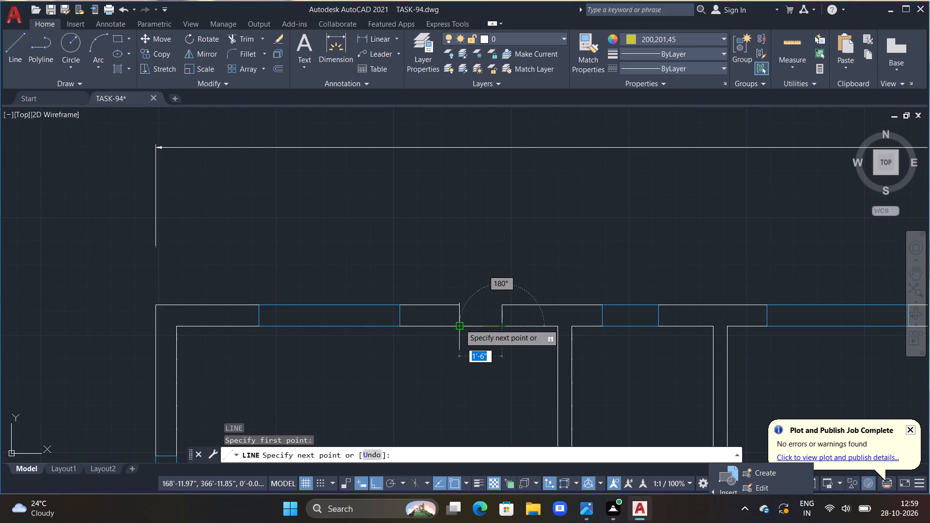
type("1'6\"")
key("Return")
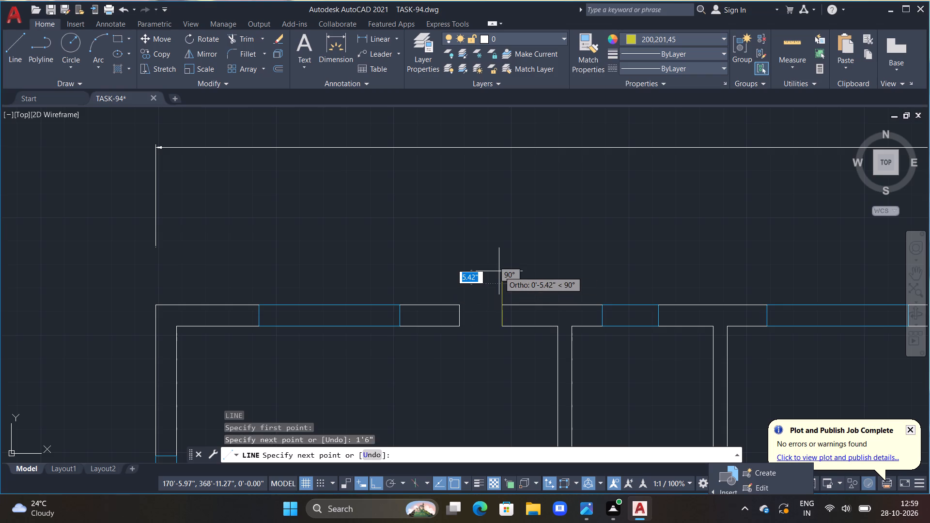
type("2\"")
key("Return")
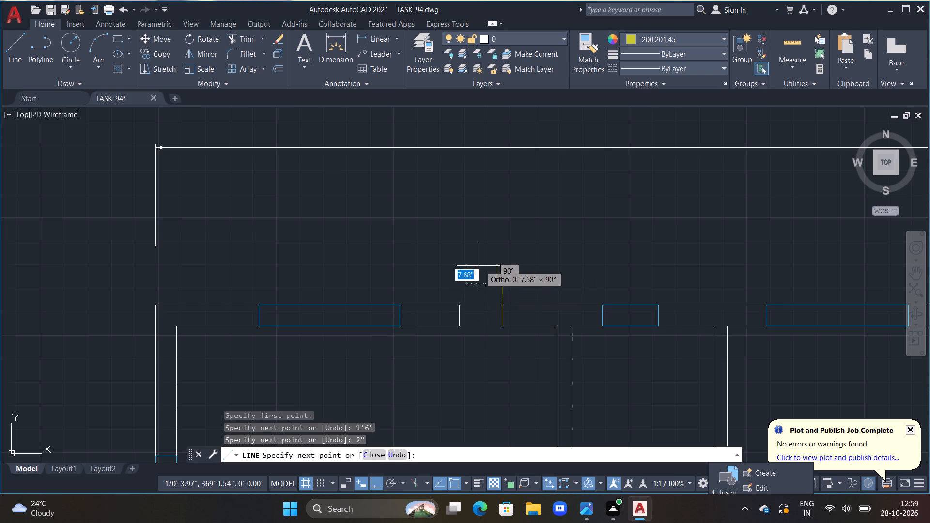
scroll(500, 325, "up", 2)
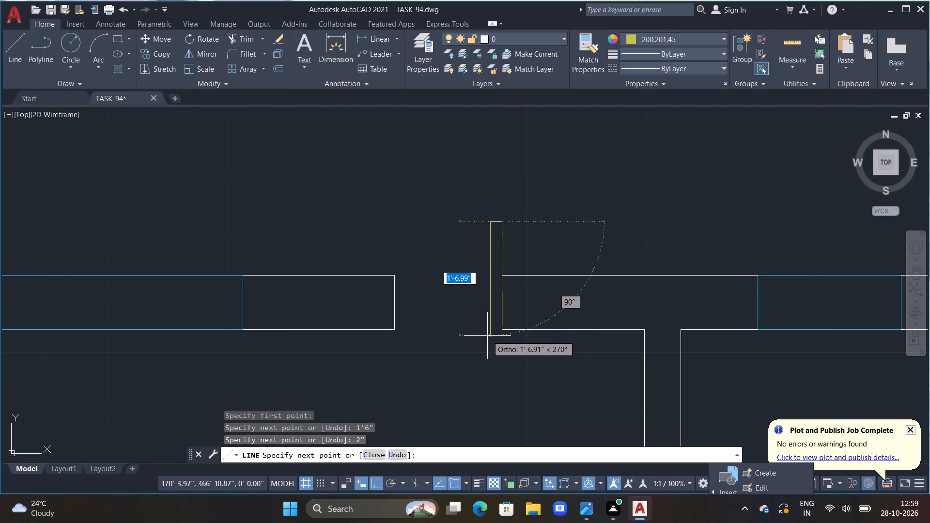
scroll(487, 336, "up", 2)
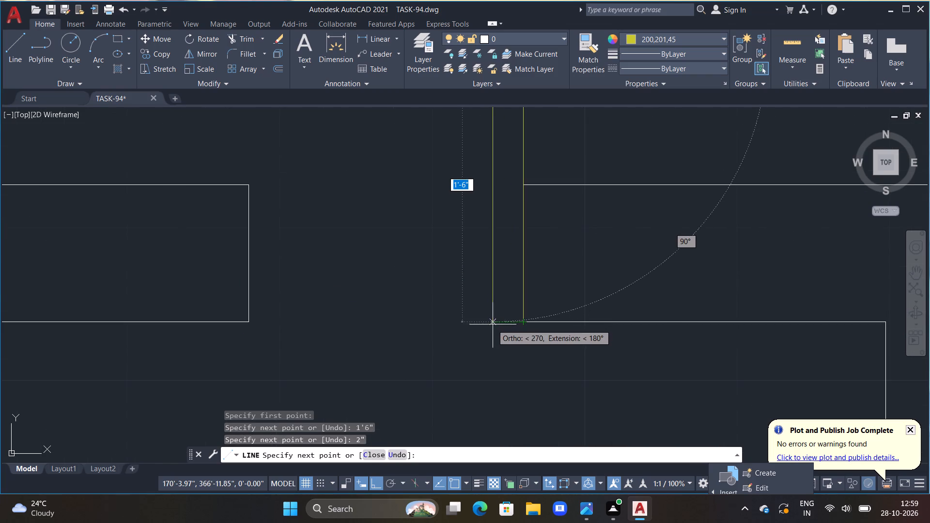
left_click(493, 324)
left_click(527, 325)
key("Escape")
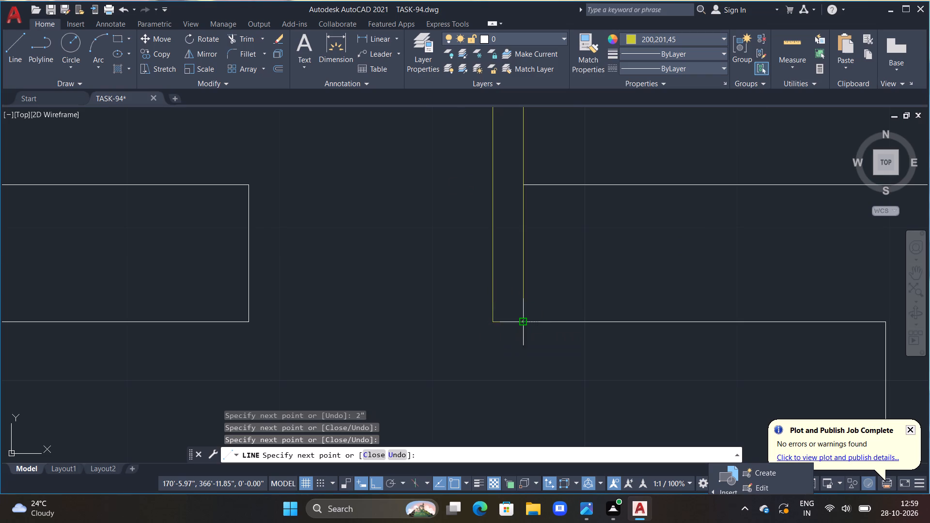
Draw a horizontal 2'6" by 2" yellow door leaf from the lower jamb corner of the doorway into the small upper-left room.
scroll(526, 327, "down", 4)
middle_click_drag(574, 343, 465, 106)
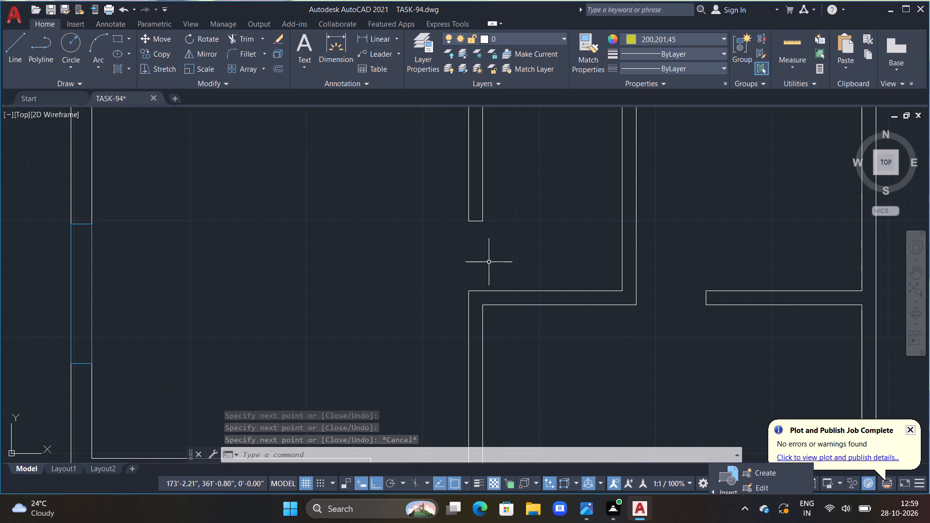
scroll(491, 263, "down", 2)
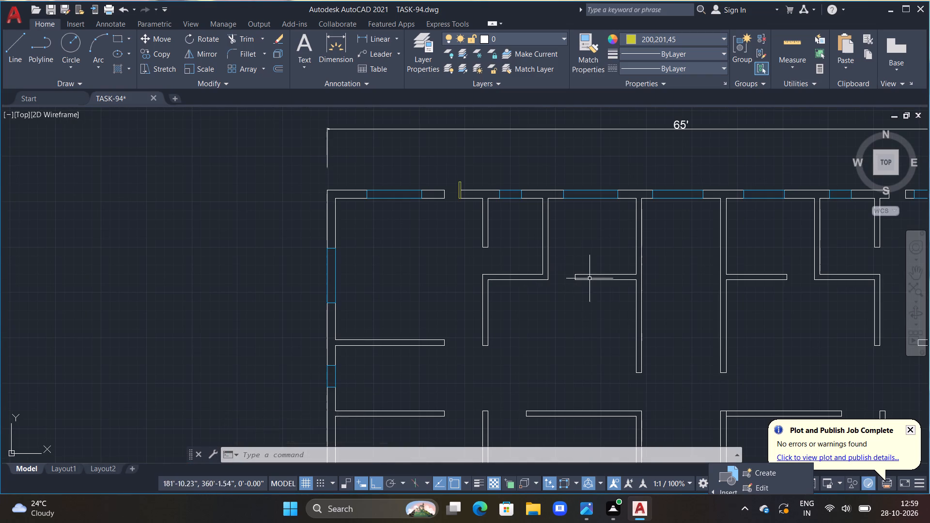
scroll(578, 313, "up", 1)
middle_click_drag(554, 307, 604, 363)
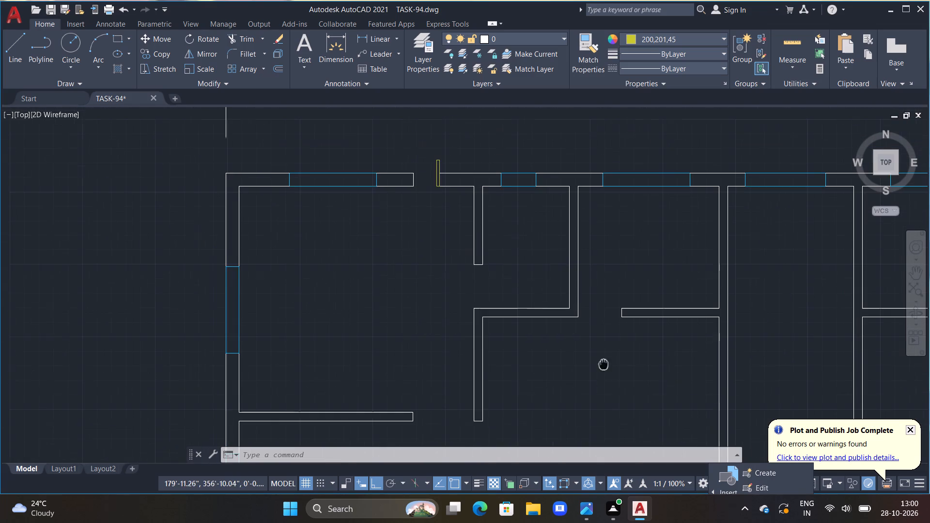
middle_click_drag(604, 363, 604, 364)
type("L")
key("space")
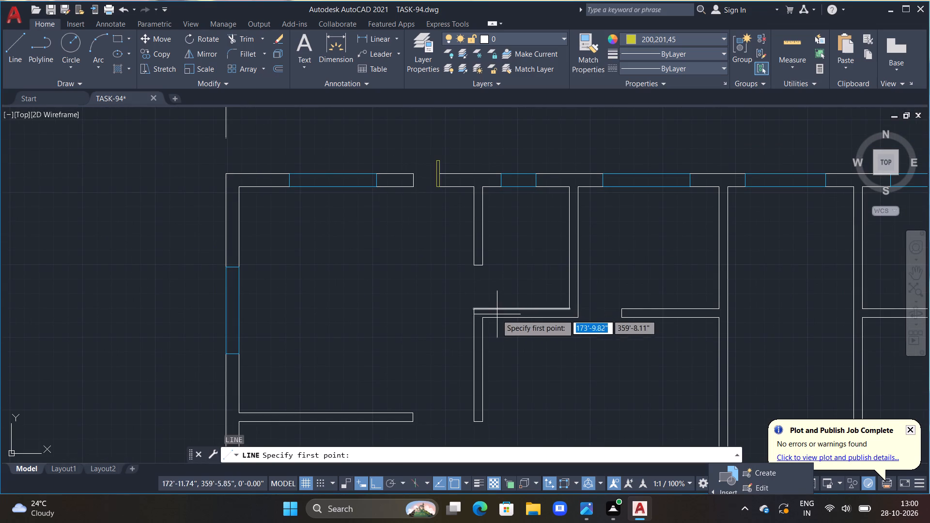
left_click(474, 308)
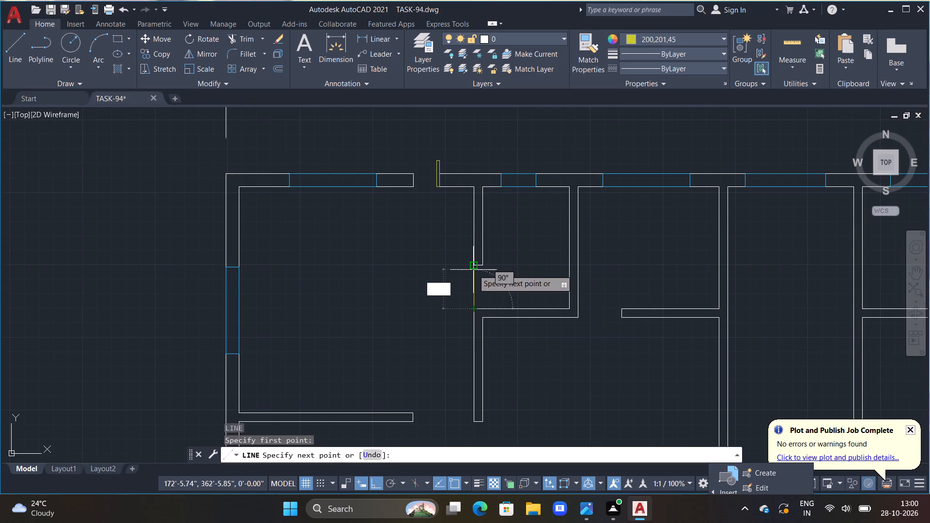
type("2'6\"")
key("Return")
type("2\"")
key("Return")
scroll(459, 286, "up", 1)
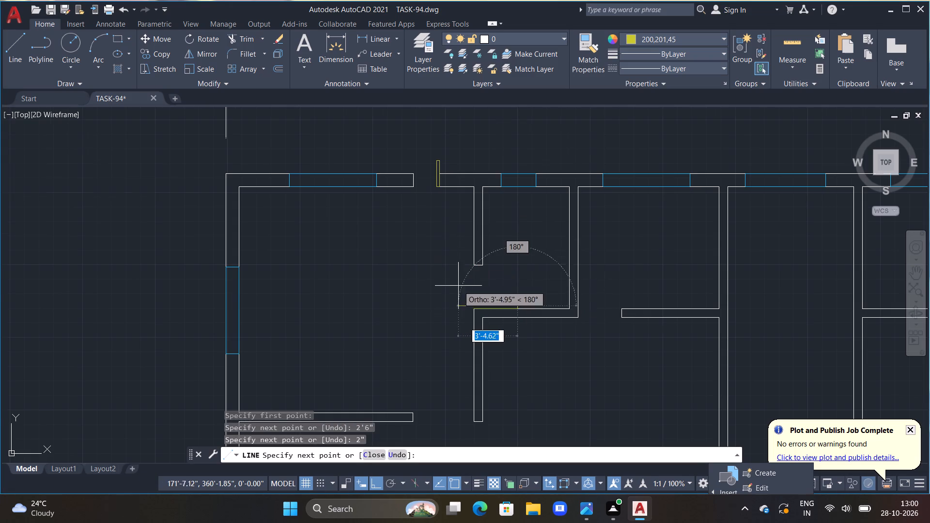
scroll(459, 286, "up", 1)
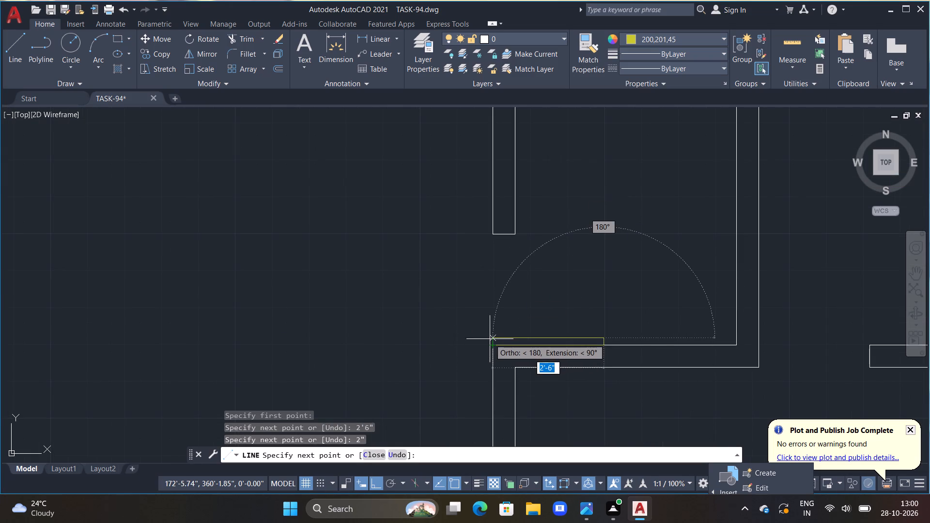
left_click_drag(493, 339, 490, 348)
left_click(490, 349)
key("Escape")
Draw an upright 2'6" by 2" yellow door leaf at the left jamb of the doorway just right of the small upper-left room.
scroll(570, 338, "down", 2)
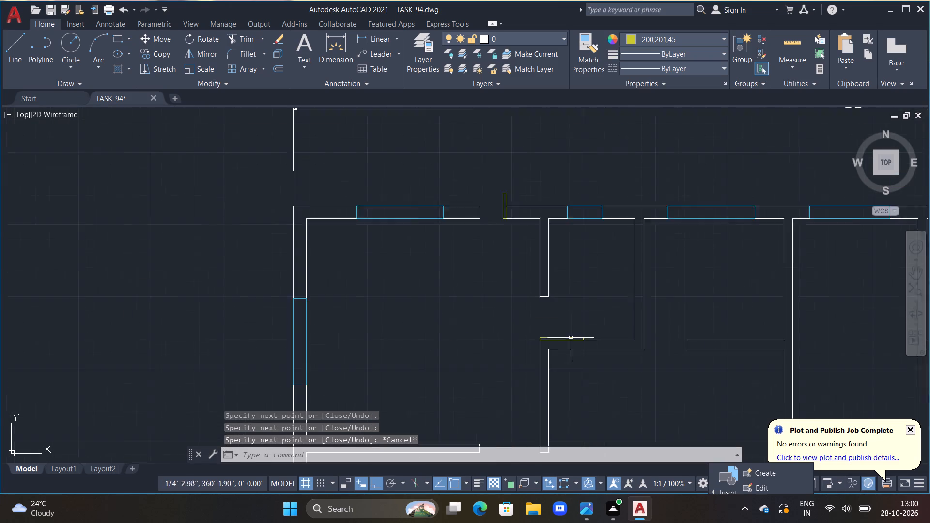
scroll(572, 338, "down", 1)
middle_click_drag(644, 370, 591, 356)
scroll(591, 356, "up", 2)
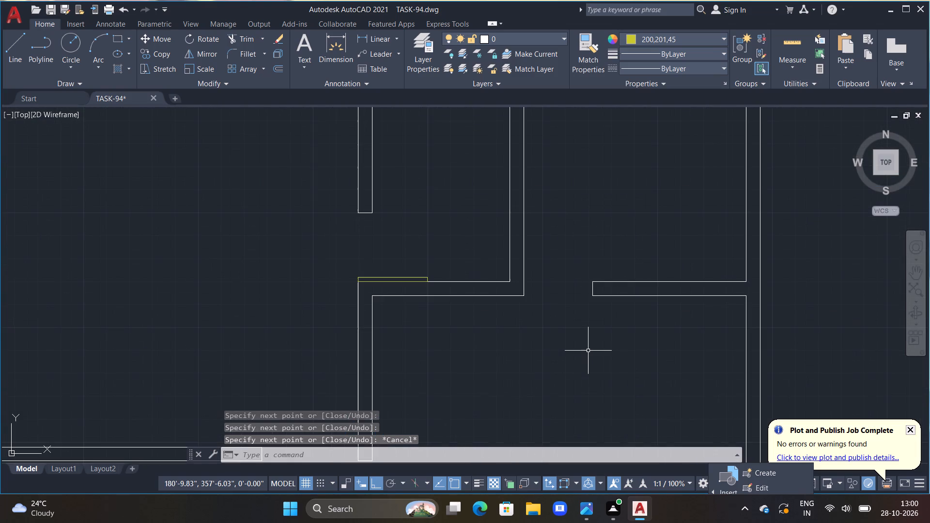
type("L")
key("space")
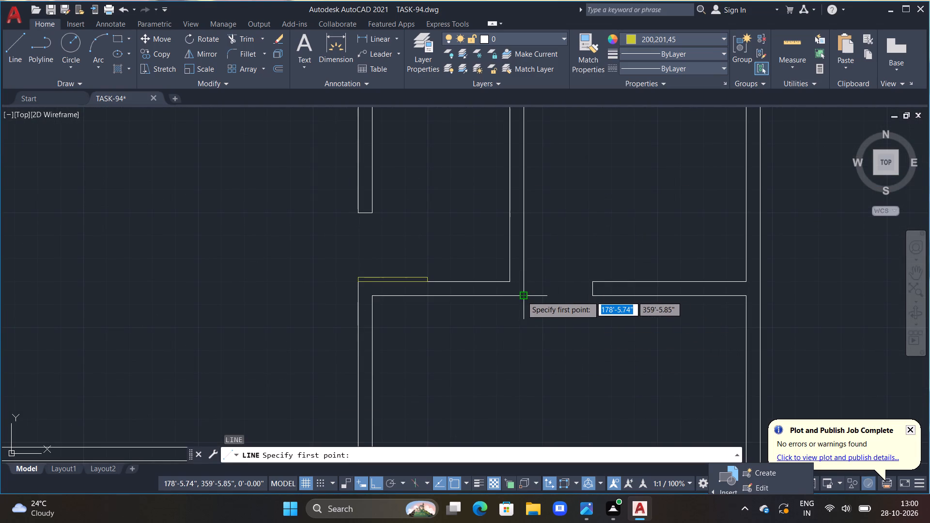
left_click(523, 297)
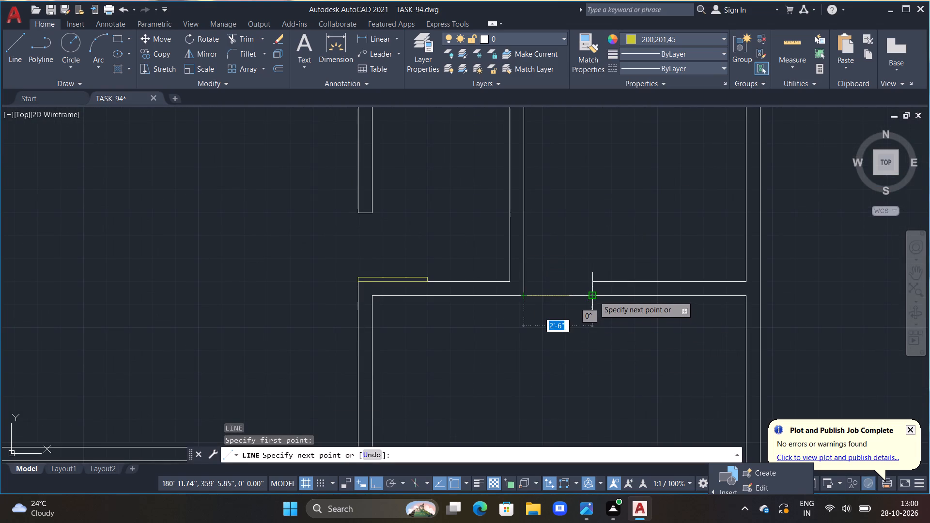
type("2'6\"")
key("Return")
type("2\"")
key("Return")
scroll(537, 305, "up", 3)
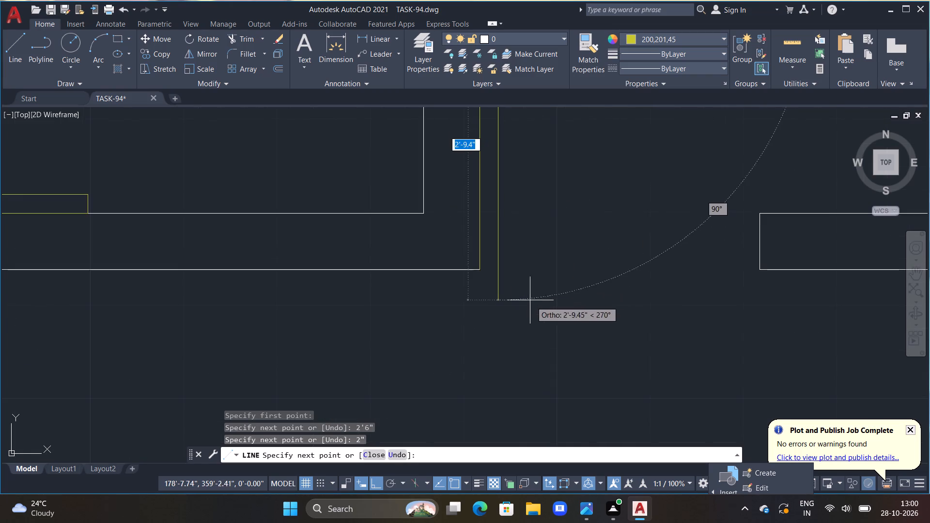
left_click(496, 271)
left_click(479, 267)
key("Escape")
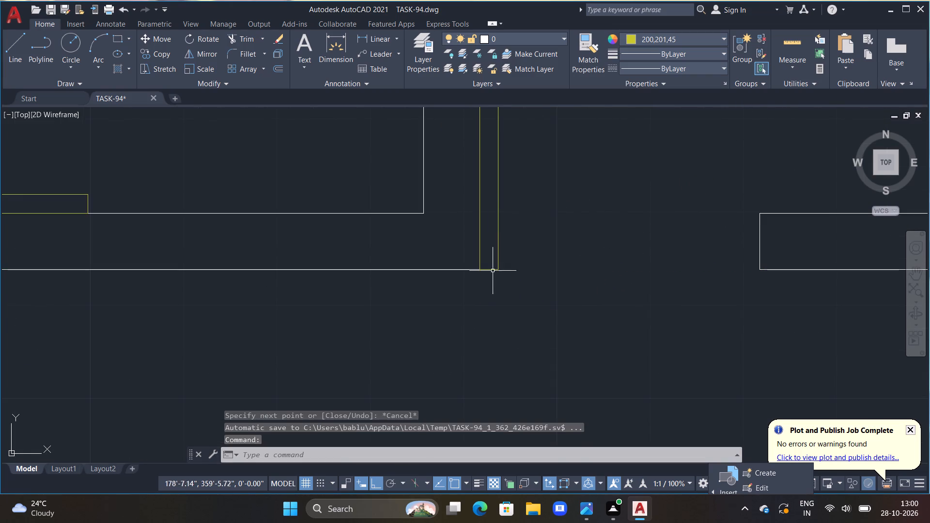
Set the current object colour back to ByLayer.
scroll(498, 277, "down", 4)
scroll(458, 310, "down", 1)
middle_click_drag(362, 305, 397, 225)
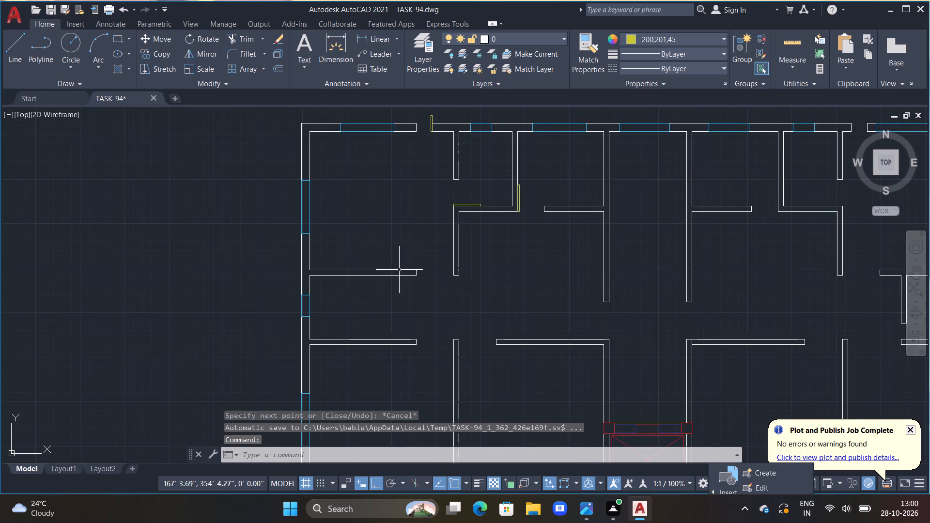
middle_click_drag(409, 305, 419, 283)
key("Escape")
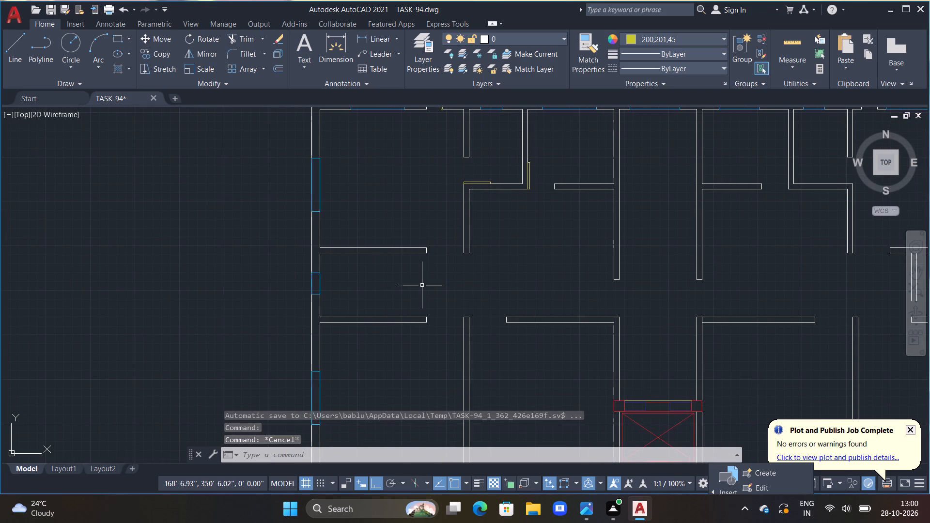
key("Escape")
key("Escape")
key("Escape")
key("Escape")
key("Escape")
key("Escape")
key("Escape")
key("Escape")
key("Escape")
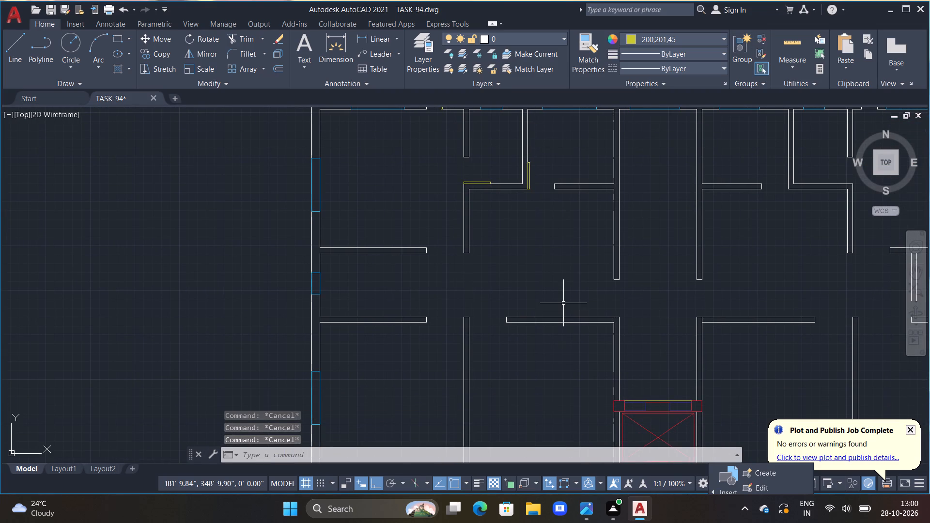
left_click(713, 40)
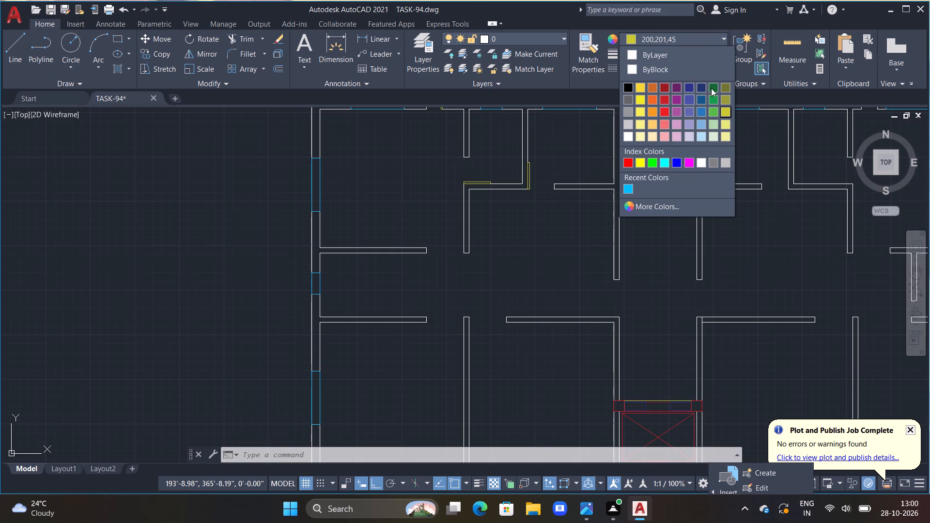
left_click(724, 110)
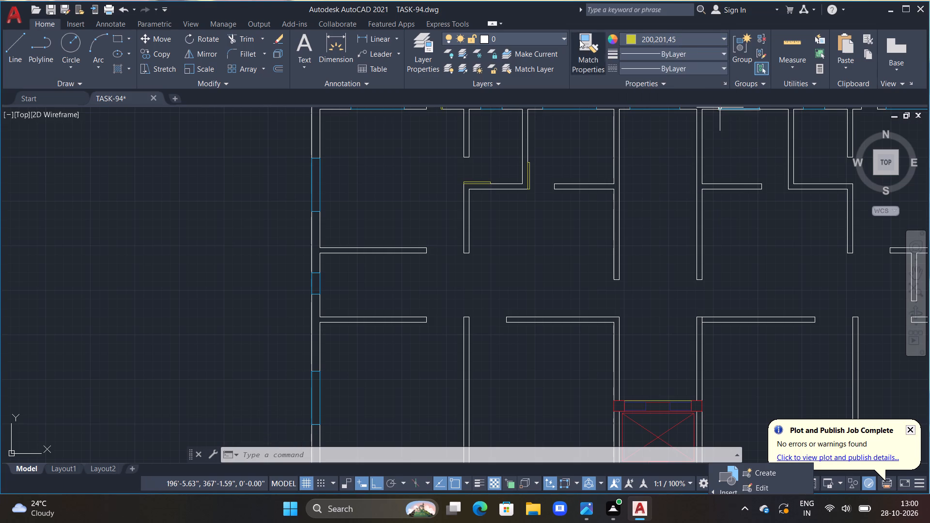
left_click(655, 37)
left_click(634, 48)
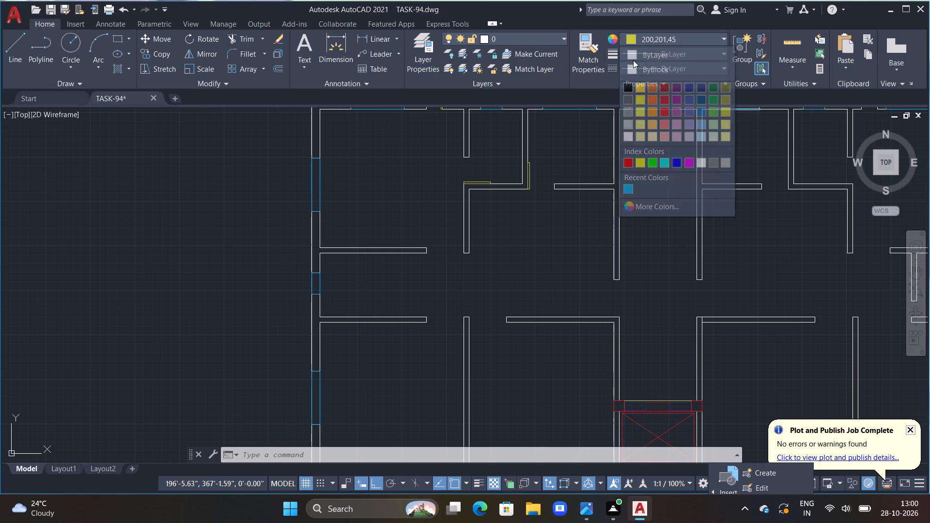
middle_click_drag(343, 275, 399, 246)
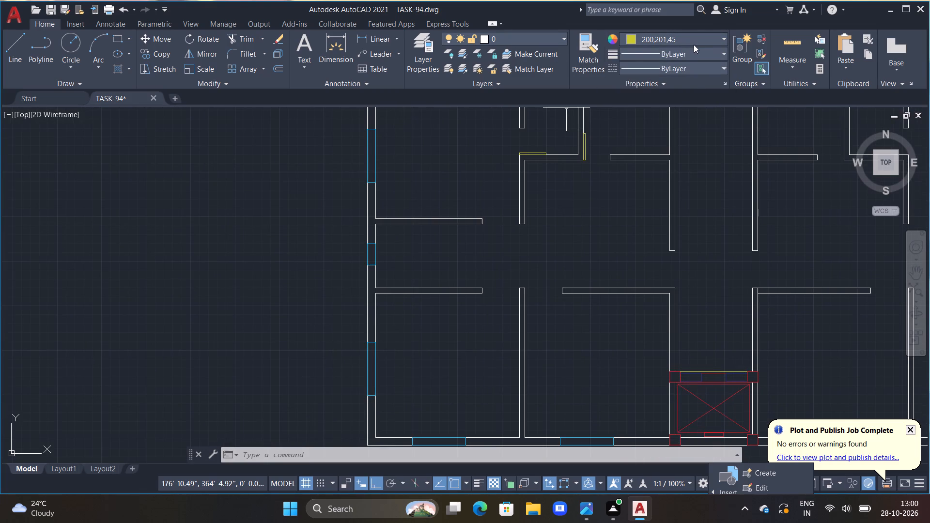
left_click(694, 38)
left_click(640, 52)
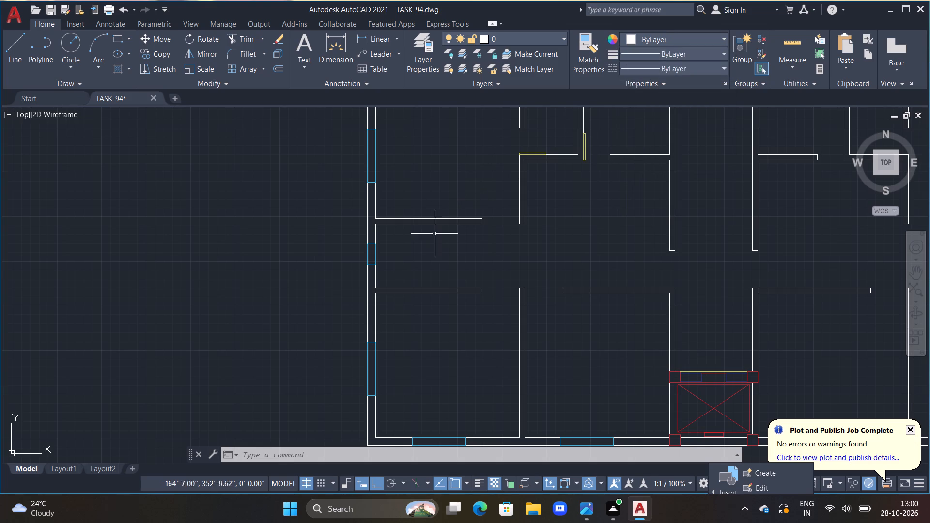
Offset the left exterior wall's inner face above and below the window of the narrow left room 8' into the room.
middle_click_drag(430, 235, 415, 211)
key("Escape")
key("Escape")
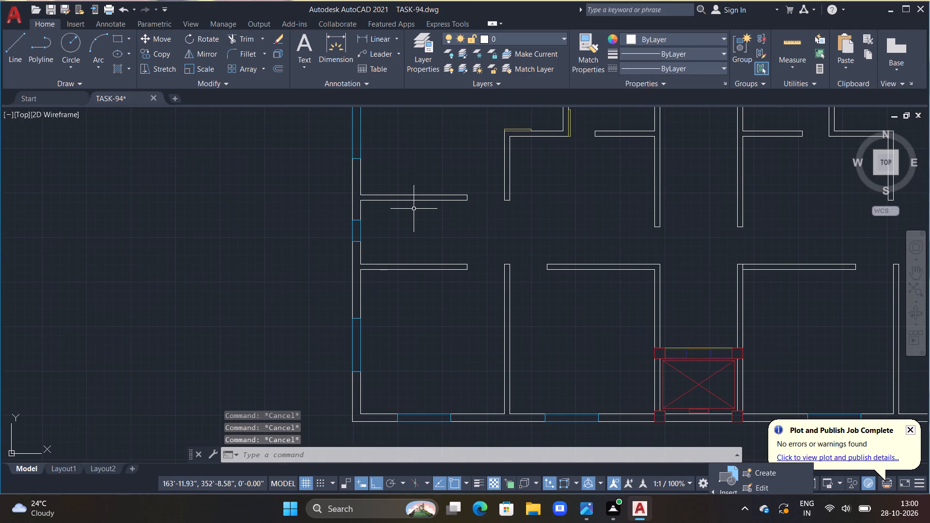
key("o")
type("FF")
key("space")
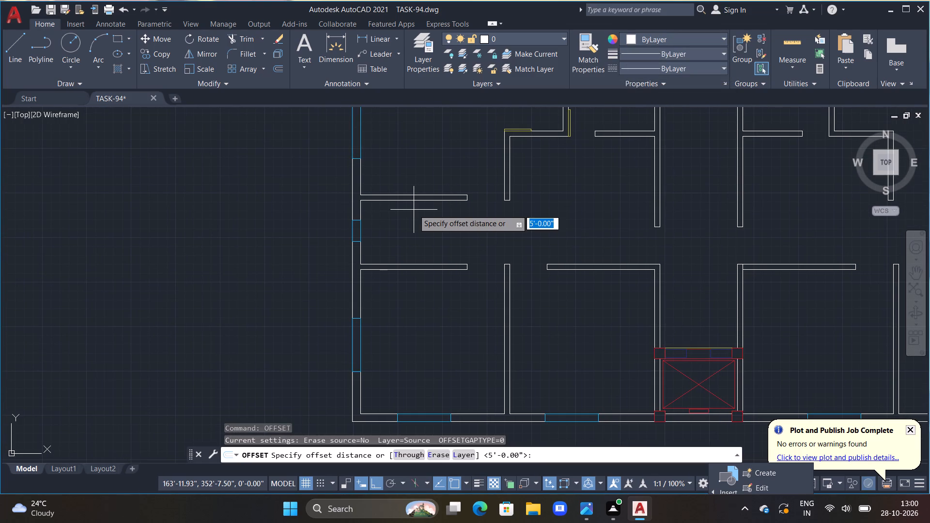
type("8'")
key("Return")
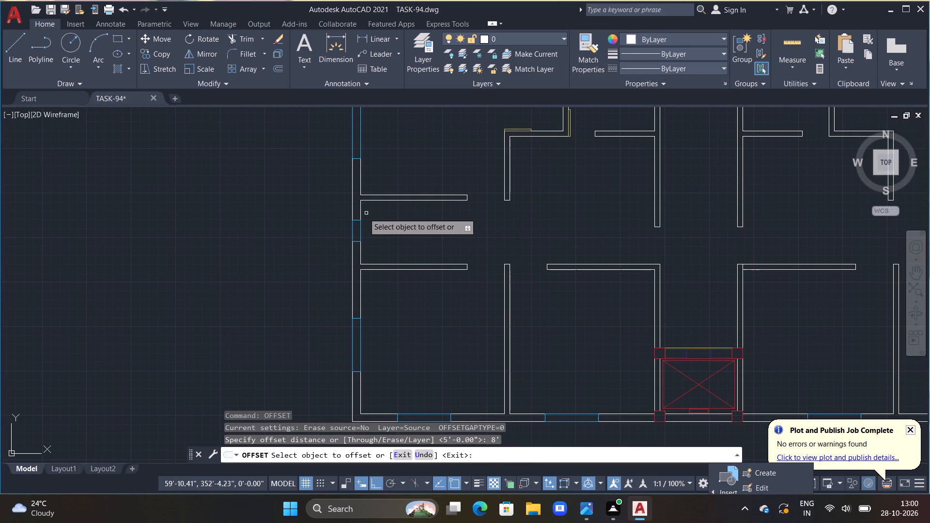
left_click(359, 213)
left_click(418, 232)
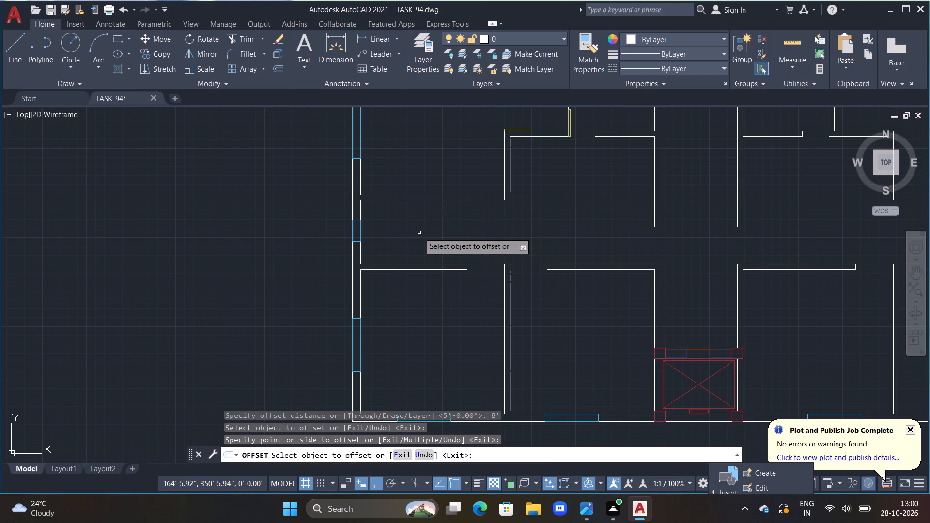
left_click_drag(361, 251, 374, 254)
left_click(448, 259)
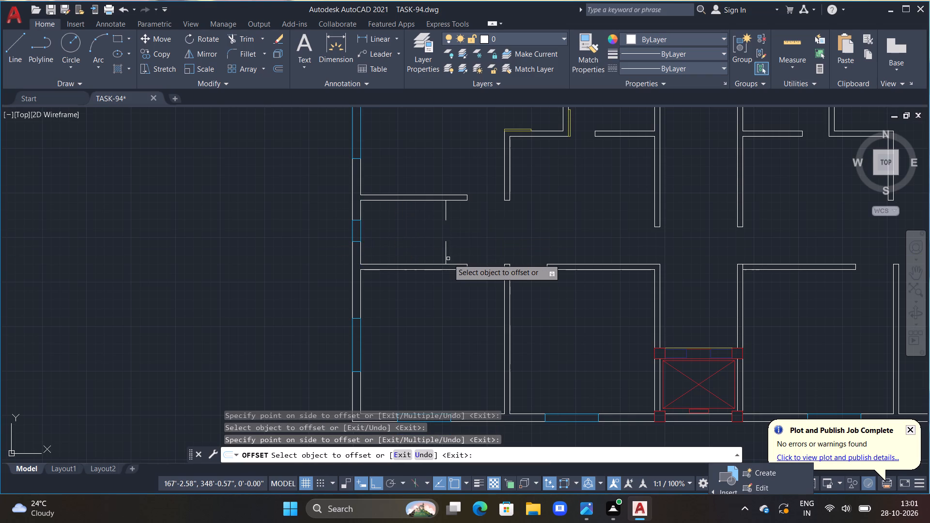
Offset both new vertical line segments 6" to the right to form the second face of the partition.
left_click(446, 255)
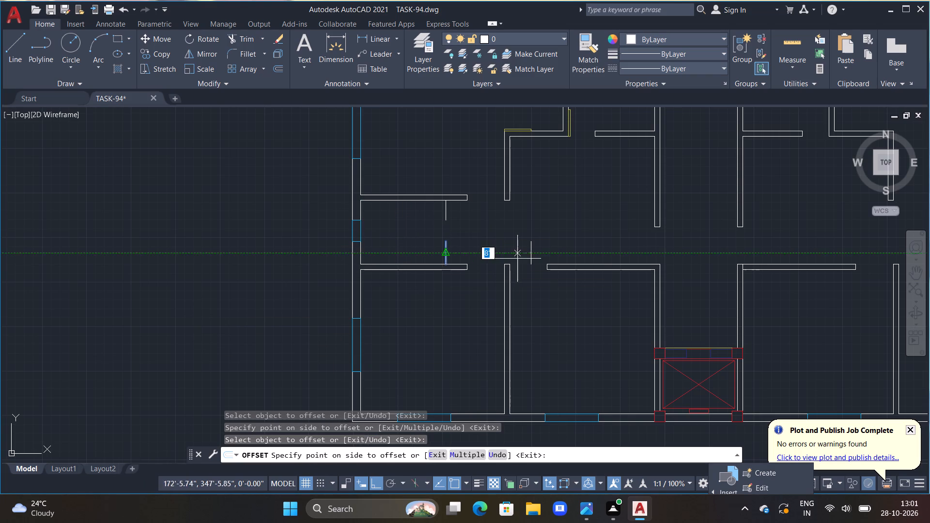
type("6\"")
key("Return")
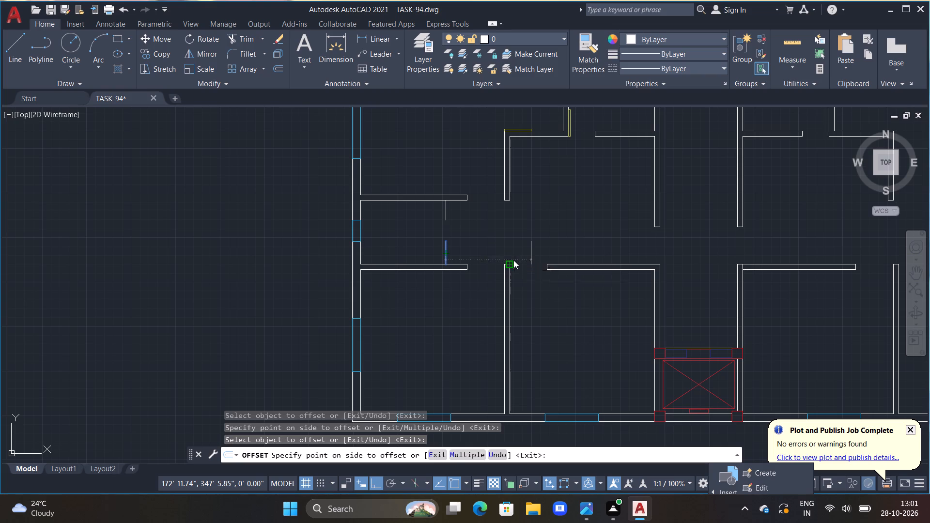
double_click(446, 207)
type("6\"")
key("Return")
key("Escape")
key("Escape")
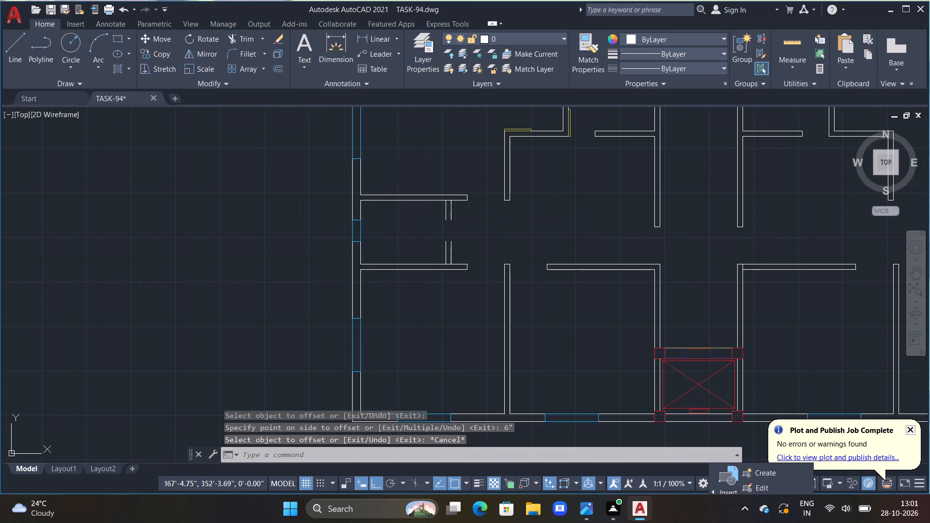
key("Escape")
key("Escape")
key("Escape")
Extend the two lower partition segments up to the narrow room's upper wall to close the gap in both faces.
scroll(450, 246, "up", 1)
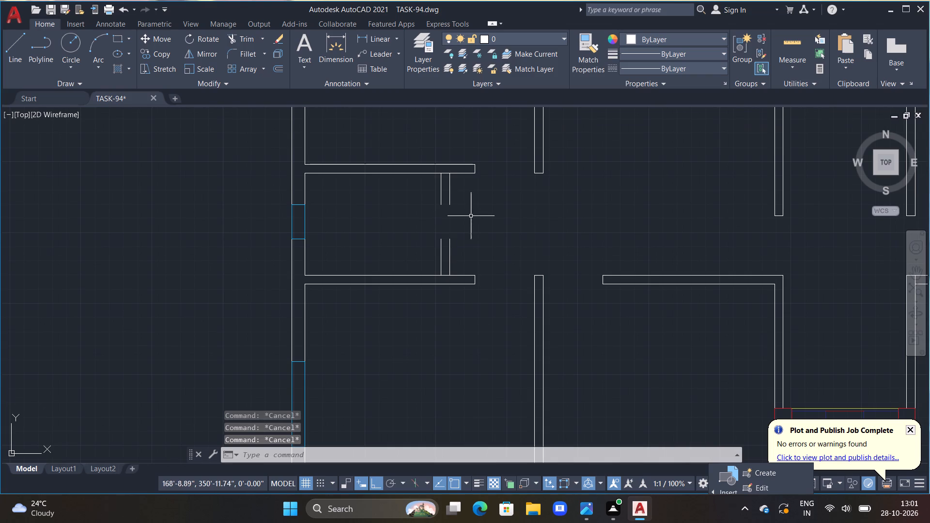
type("EX")
key("space")
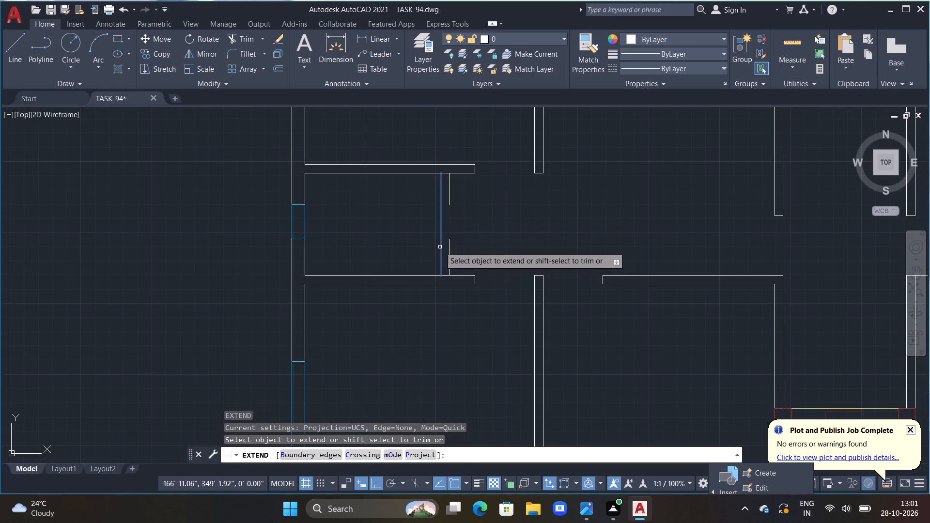
left_click(440, 247)
left_click(450, 249)
key("Escape")
key("Escape")
key("Escape")
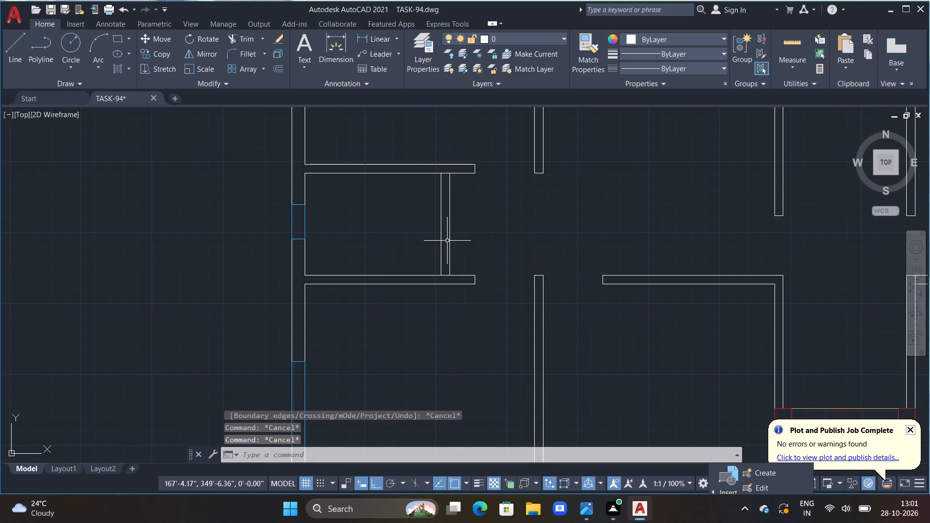
key("Escape")
Offset the upper face of the narrow room's lower wall 1'6" upward across the new partition.
middle_click_drag(459, 262, 505, 228)
key("Escape")
key("Escape")
key("o")
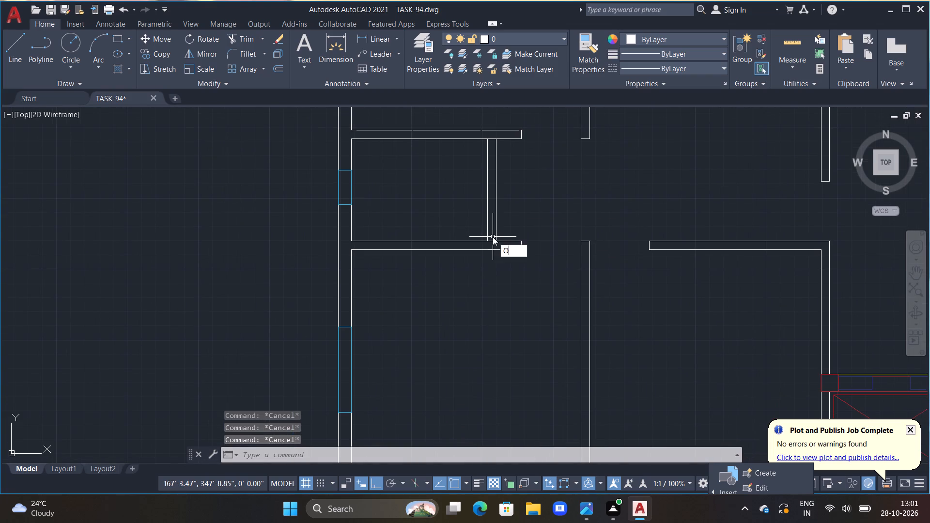
type("FF 1'6\"")
key("Return")
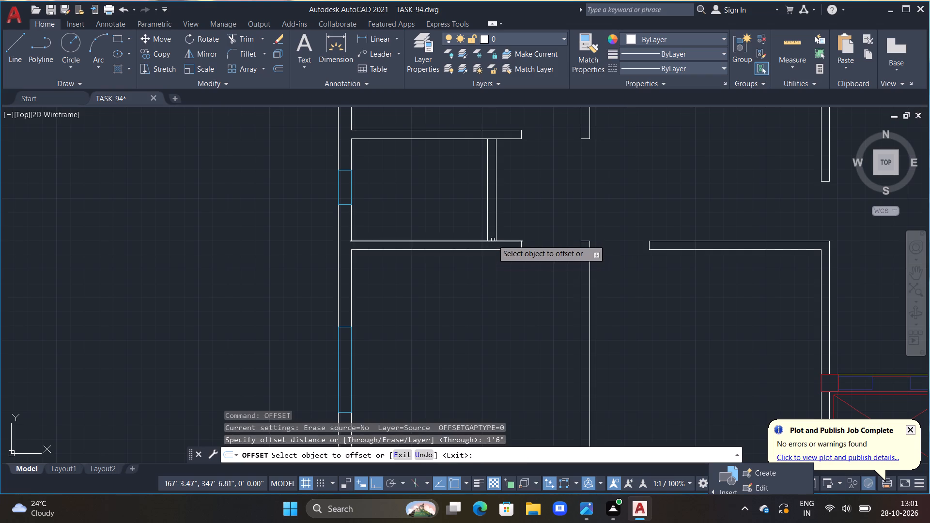
left_click_drag(493, 240, 493, 234)
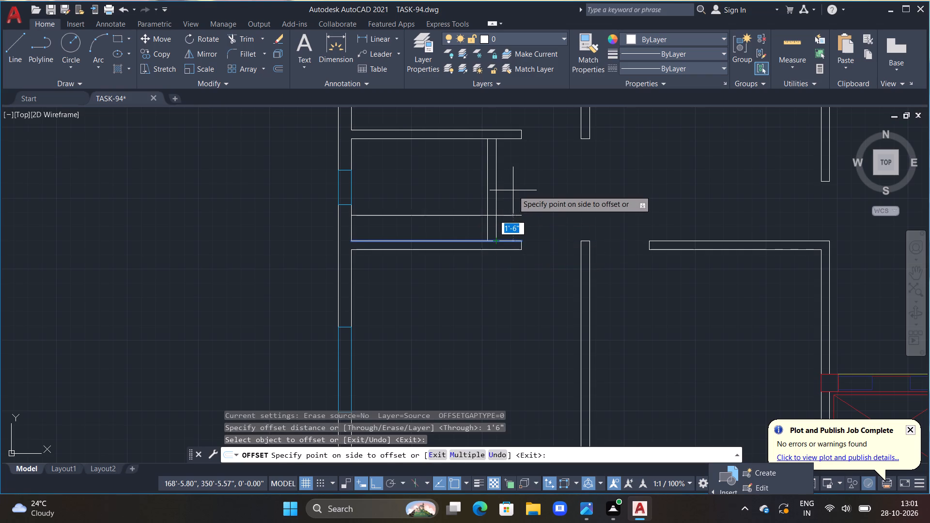
double_click(513, 190)
key("Escape")
Trim the offset line's excess, the partition below it, and the wall line across the partition's upper junction.
type("TR")
key("space")
left_click_drag(513, 200, 510, 223)
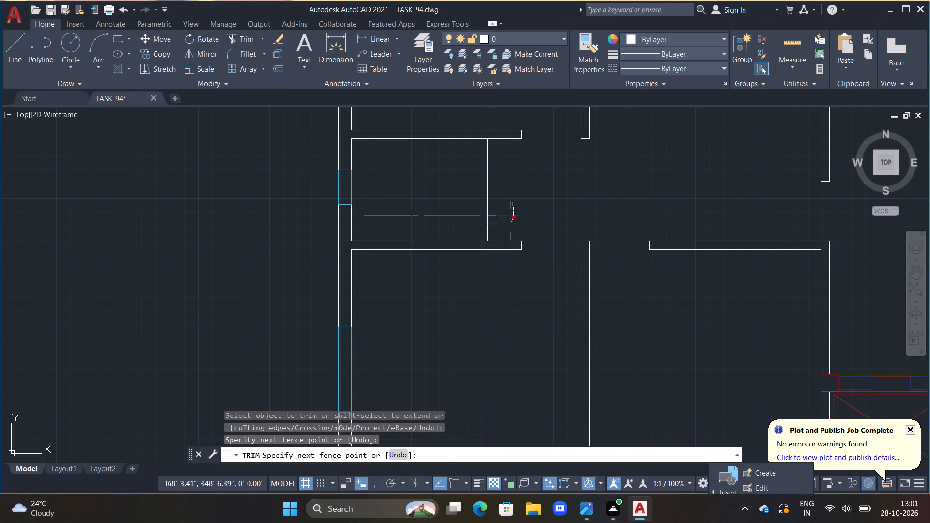
left_click_drag(510, 223, 470, 208)
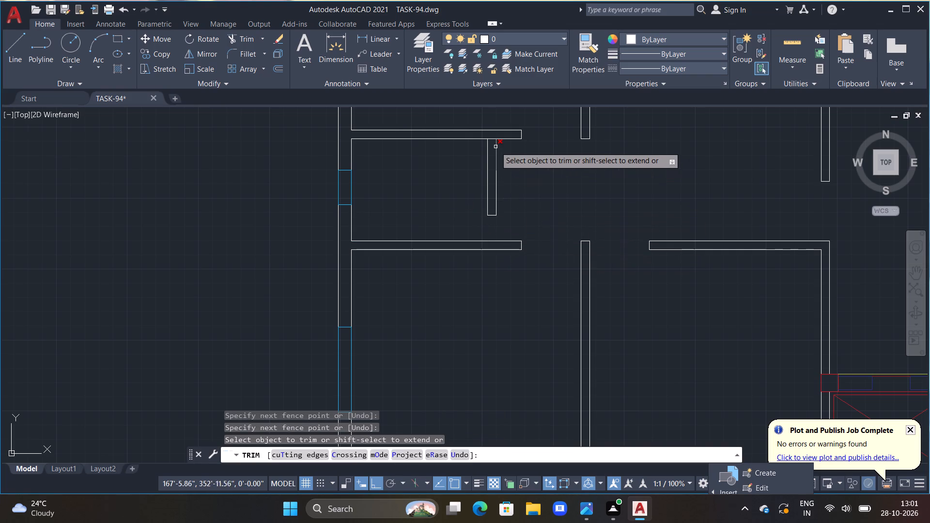
double_click(493, 140)
key("Escape")
key("Escape")
key("Escape")
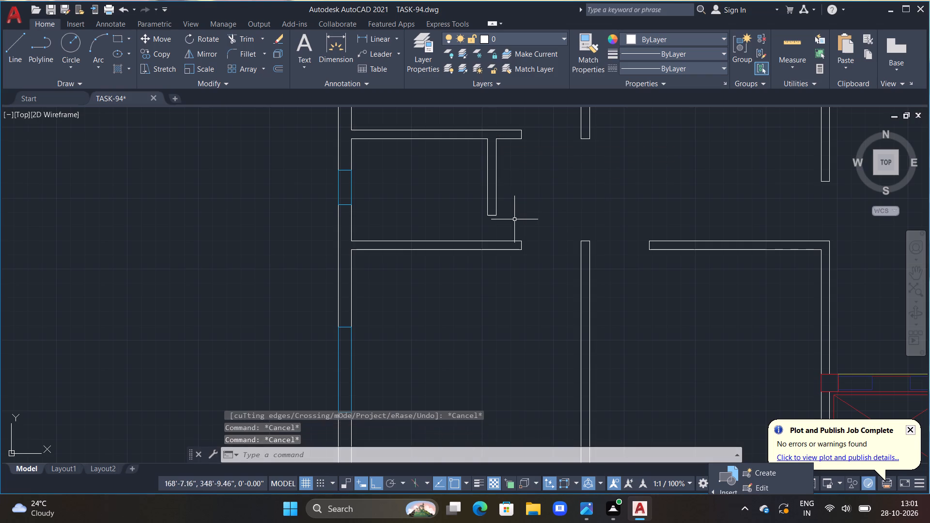
Offset the partition's lower end line 1' upward.
scroll(503, 220, "up", 1)
key("Escape")
type("OFF 1'")
key("Return")
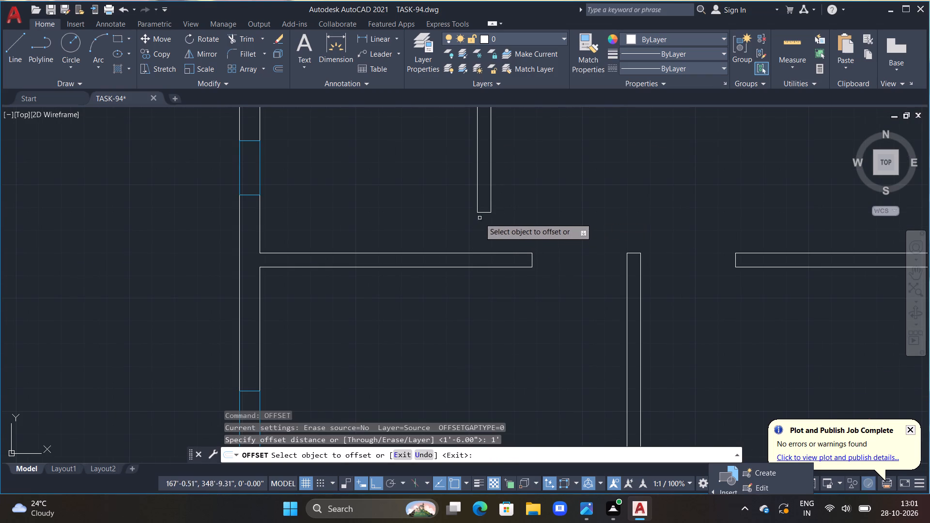
double_click(482, 214)
left_click(487, 180)
key("Escape")
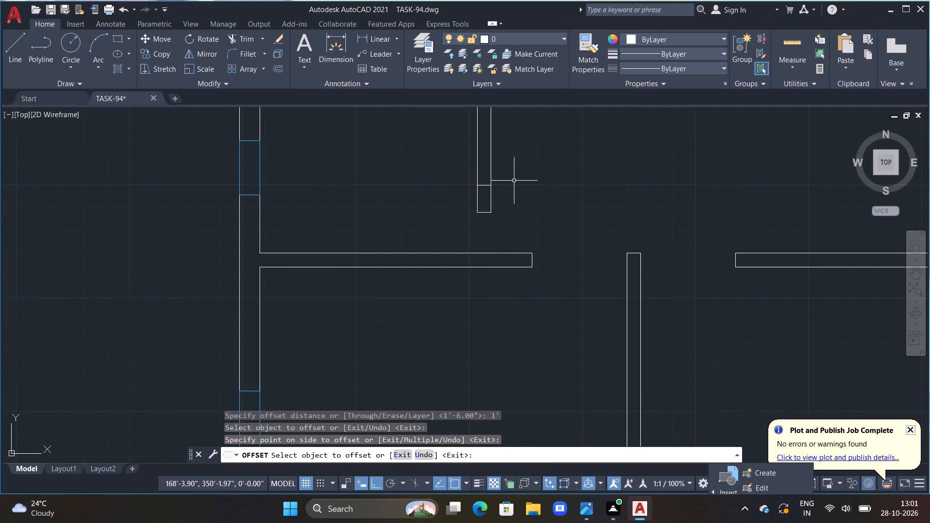
Trim both partition faces below the new end line and remove the leftover old end line.
type("TR")
key("space")
left_click_drag(507, 194, 466, 197)
left_click_drag(463, 197, 446, 199)
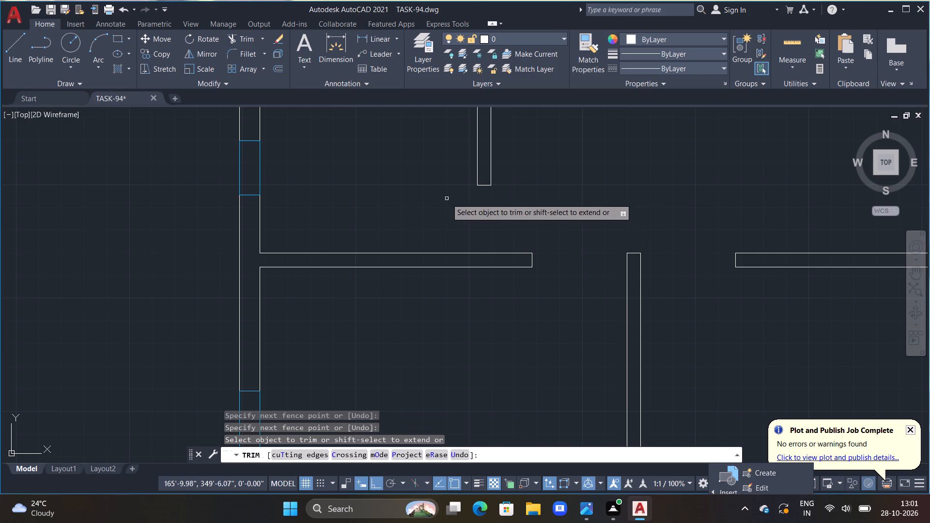
left_click(484, 212)
scroll(516, 194, "down", 3)
key("Escape")
key("Escape")
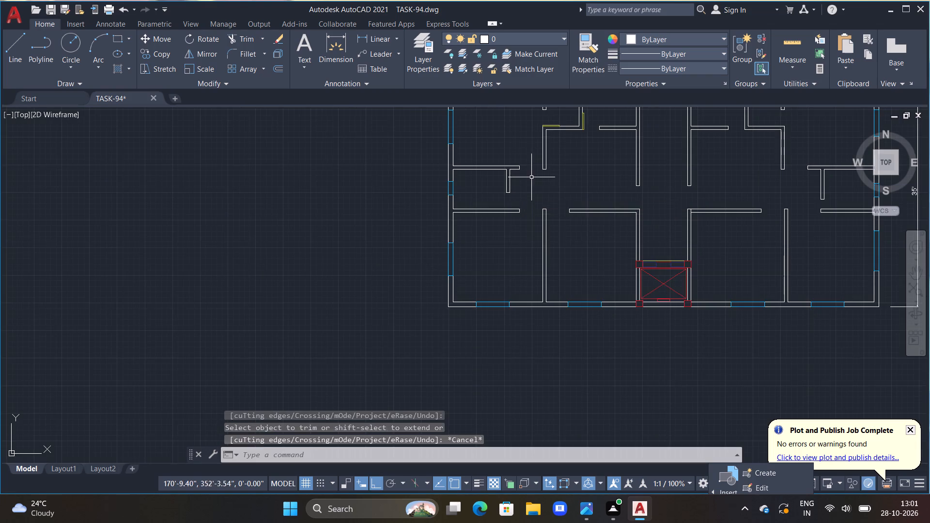
Set the current object colour to yellow 200,201,45.
middle_click_drag(530, 202, 523, 269)
key("Escape")
key("Escape")
left_click(708, 39)
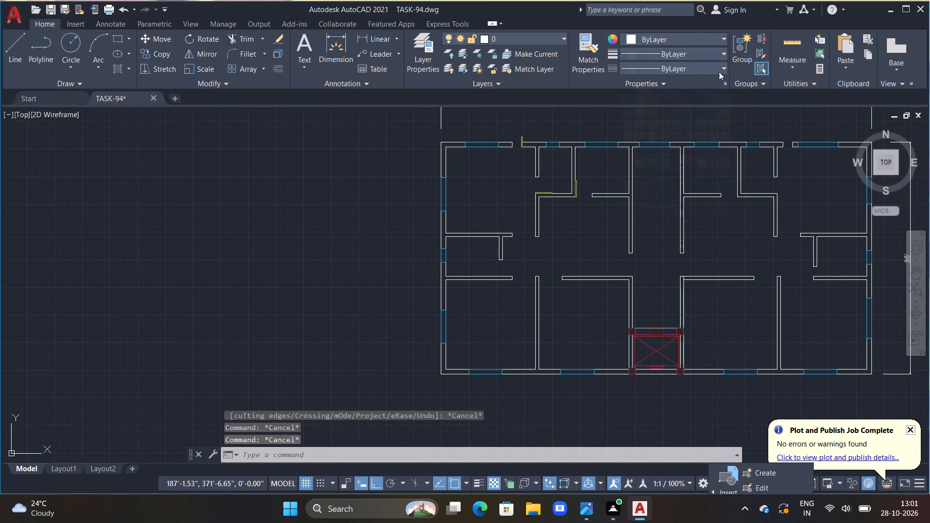
left_click(725, 109)
Draw a 2'6" by 2" door leaf on the narrow room's lower wall, running west from below the short partition's east face.
middle_click_drag(605, 174, 589, 213)
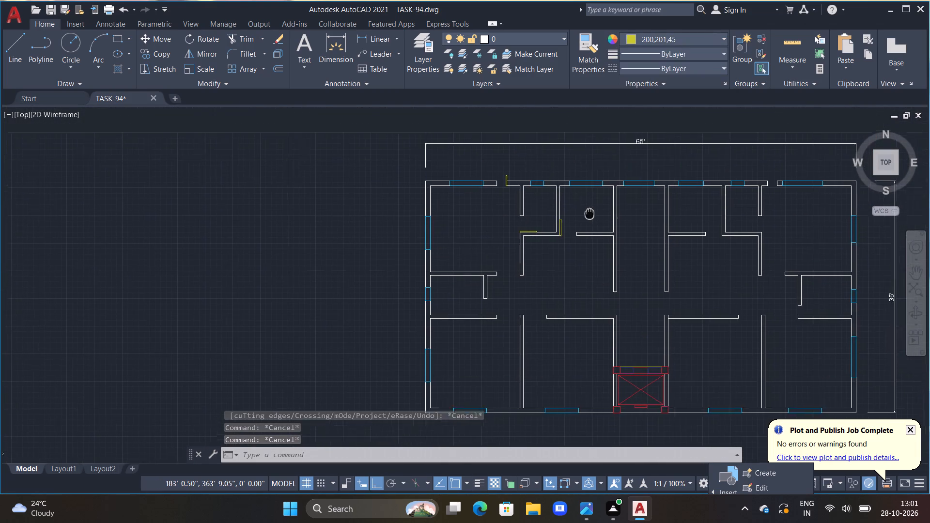
middle_click_drag(589, 213, 561, 218)
middle_click_drag(450, 261, 452, 235)
scroll(452, 235, "up", 1)
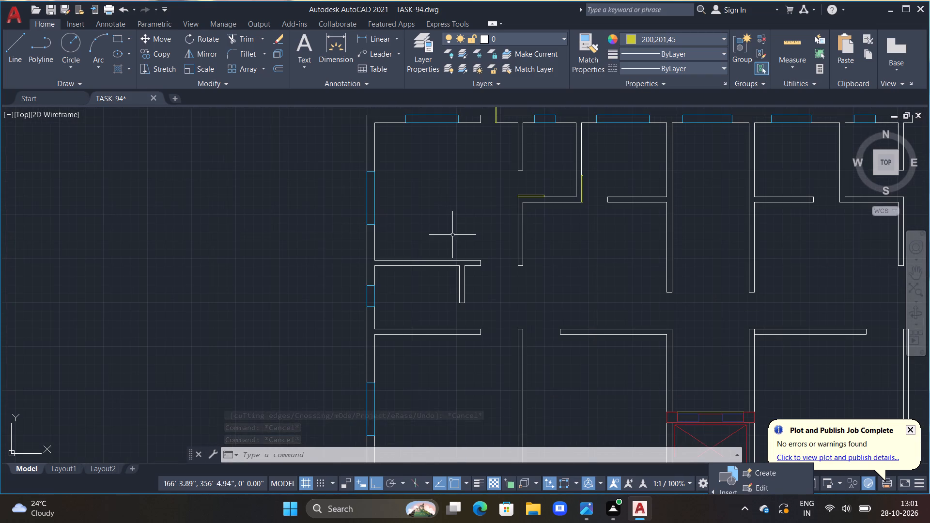
middle_click_drag(457, 304, 469, 276)
scroll(465, 290, "up", 1)
key("Escape")
type("L")
key("space")
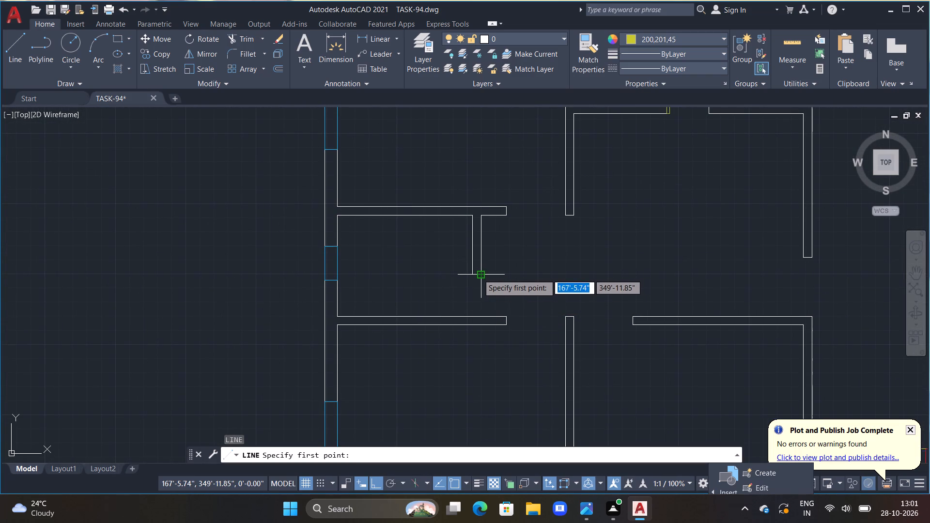
double_click(480, 319)
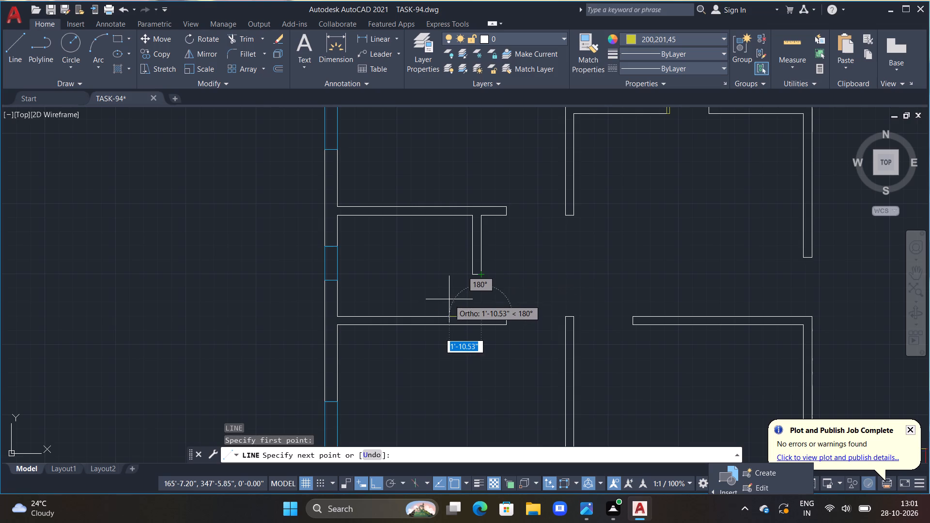
key("2")
key("apostrophe")
type("6\"")
key("Return")
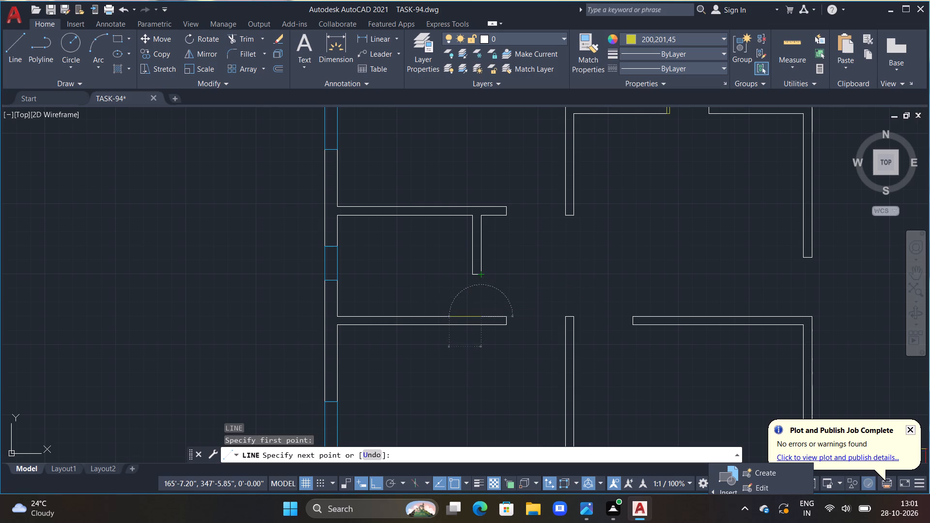
type("2\"")
key("Return")
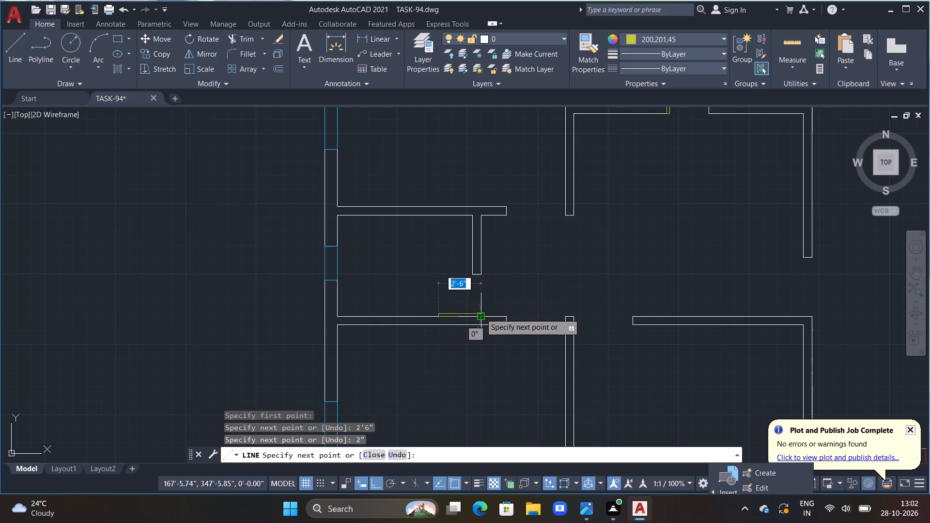
scroll(482, 308, "up", 3)
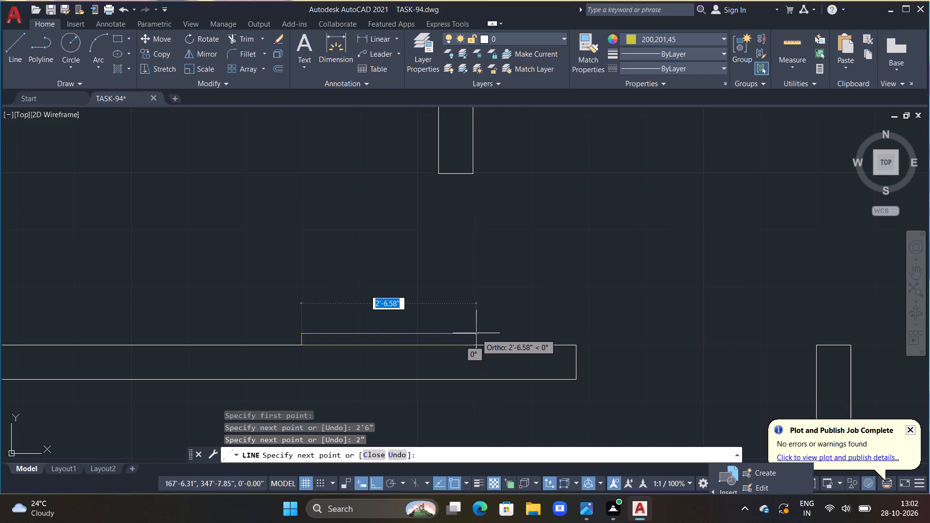
left_click(472, 335)
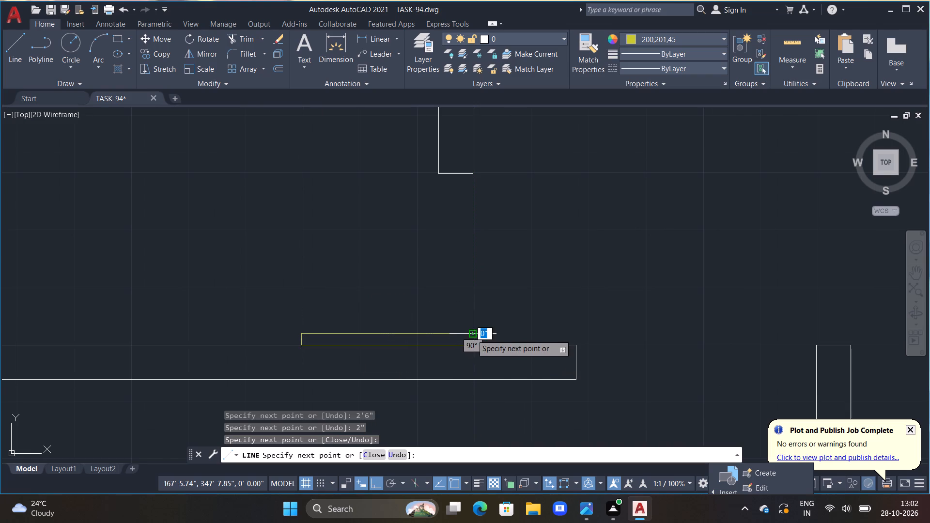
left_click(471, 343)
key("Escape")
scroll(514, 328, "down", 2)
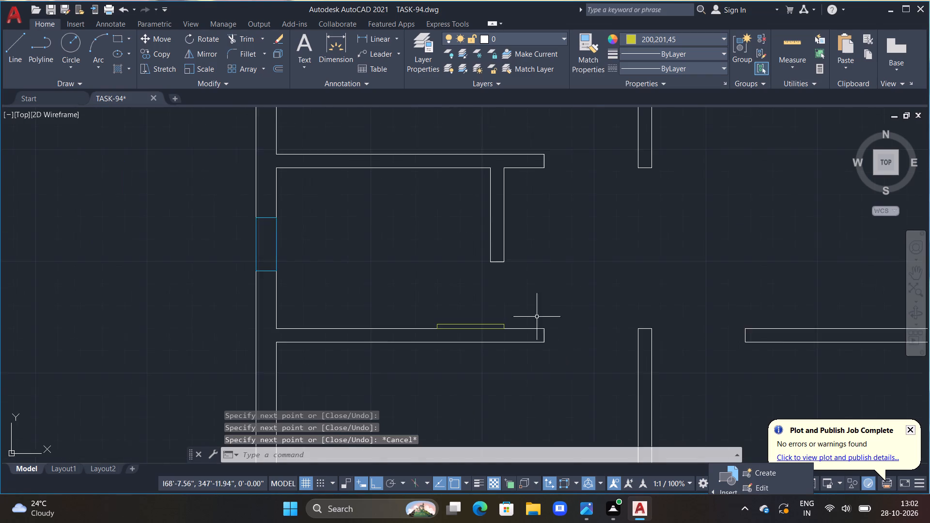
Draw a 3'6" by 2" door leaf up the west face of the vertical wall opposite the narrow room's upper wall, from its lower end.
scroll(538, 318, "down", 1)
middle_click(575, 338)
middle_click_drag(575, 337, 555, 289)
middle_click_drag(569, 185, 553, 329)
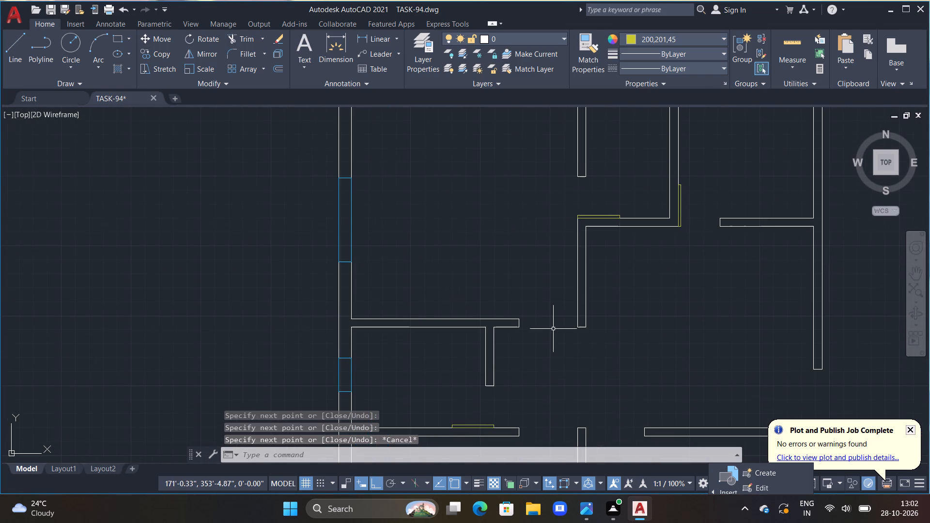
key("Escape")
type("L")
key("space")
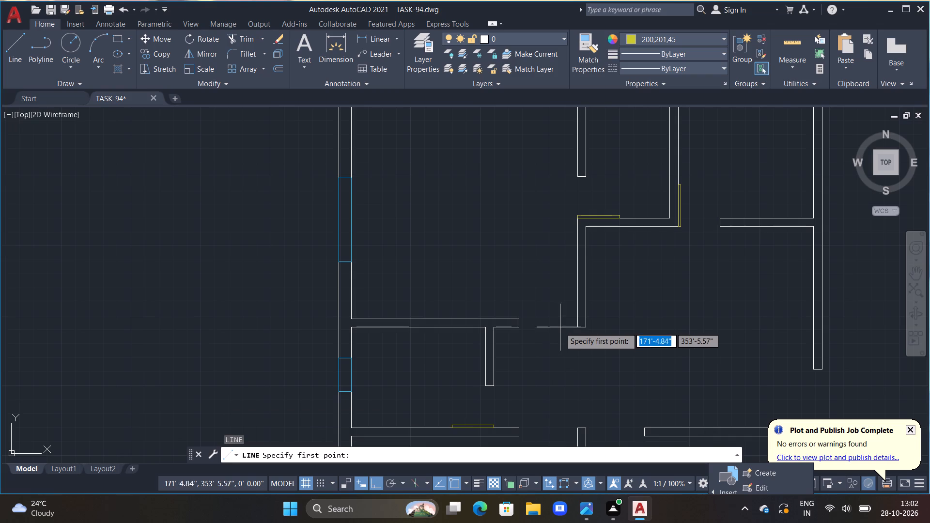
left_click(575, 328)
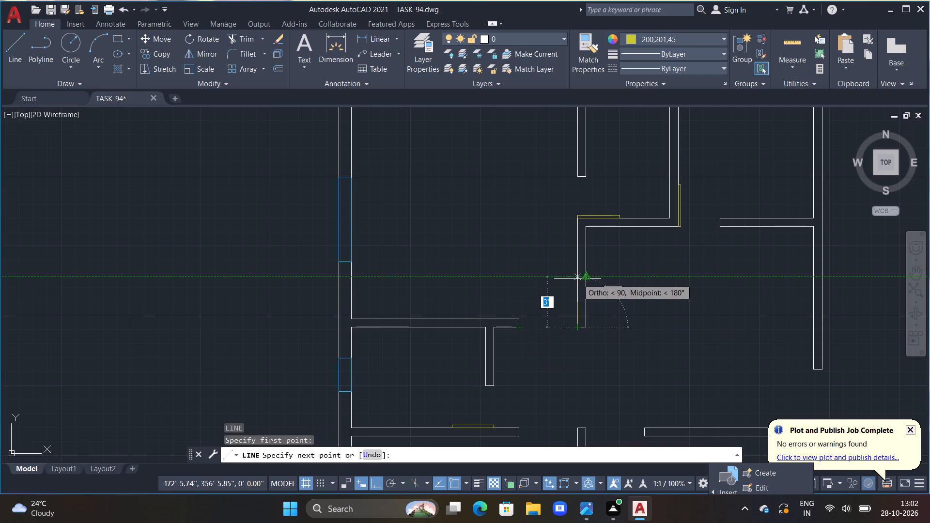
key("3")
key("apostrophe")
key("6")
key("shift+quotedbl")
key("Return")
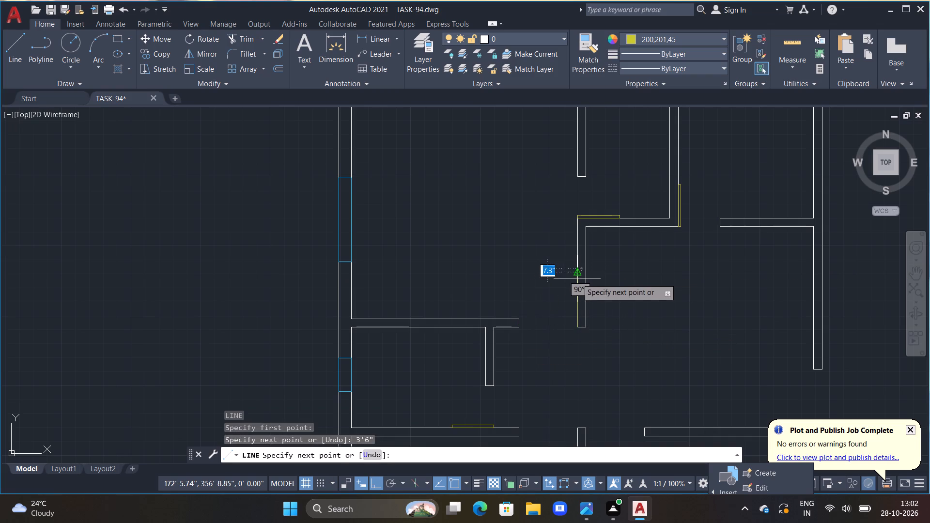
type("2\"")
key("Return")
scroll(564, 338, "up", 3)
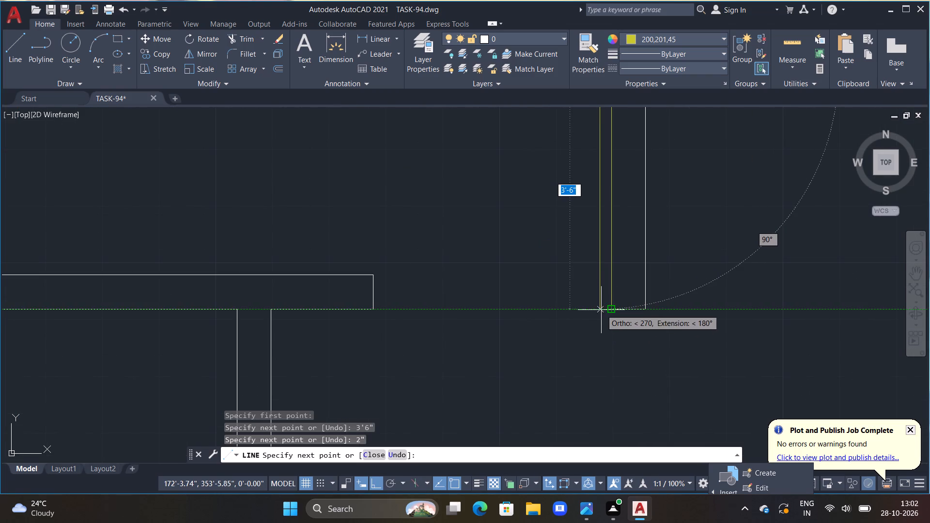
left_click(600, 310)
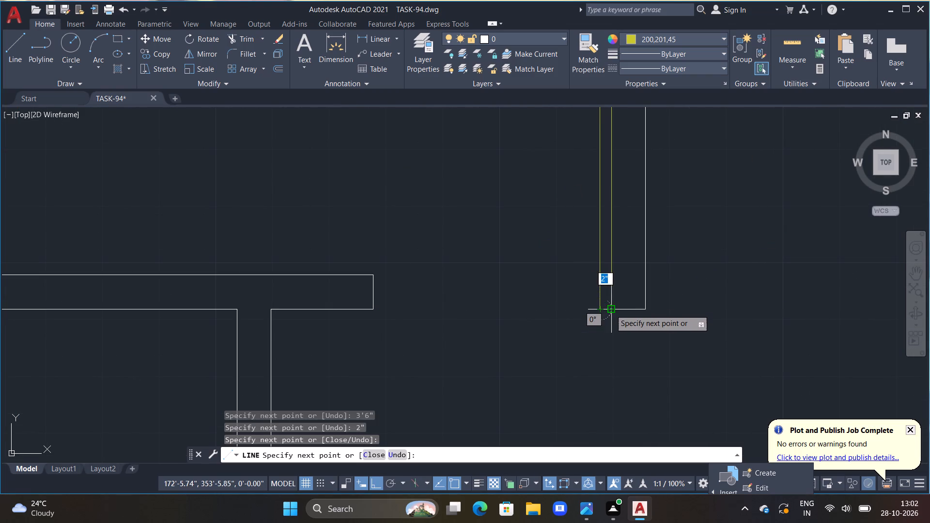
left_click(610, 309)
key("Escape")
Draw a 3'6" by 2" door leaf down the west face of the wall dividing the two lower-left rooms, from its upper end.
scroll(609, 310, "down", 3)
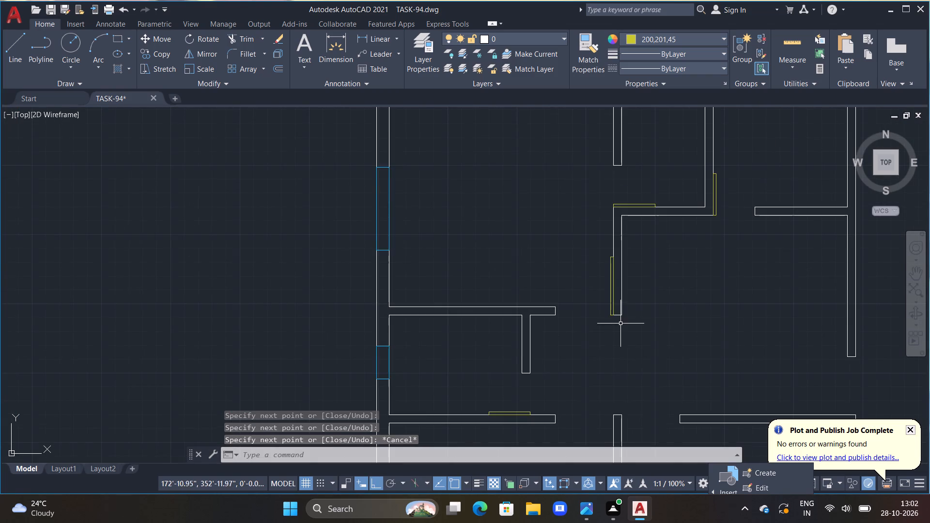
scroll(620, 316, "down", 1)
middle_click_drag(577, 311, 533, 154)
scroll(571, 280, "up", 1)
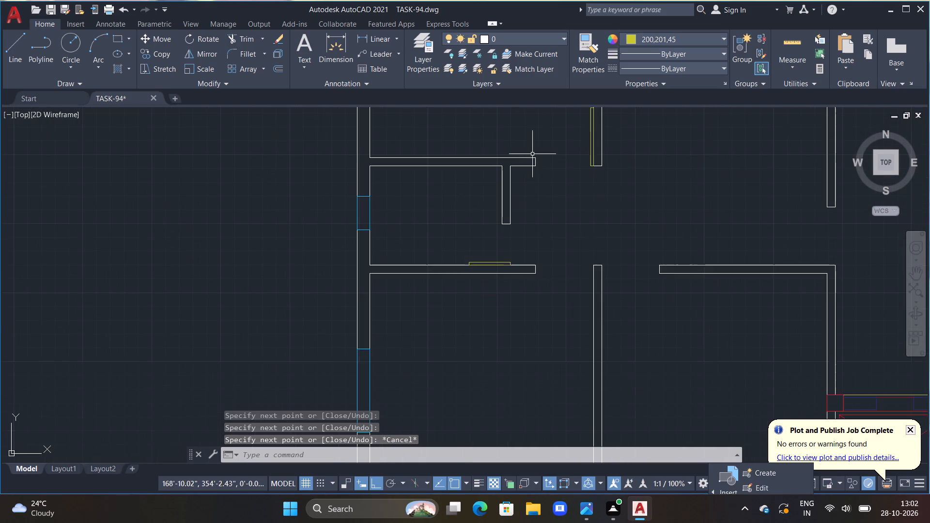
scroll(575, 235, "up", 1)
middle_click_drag(583, 336, 579, 254)
scroll(579, 257, "up", 1)
key("Escape")
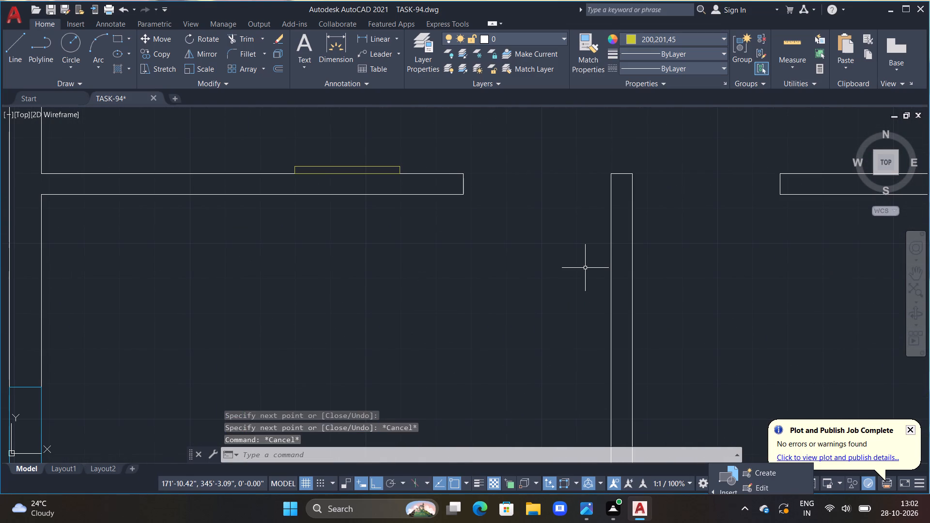
type("L")
key("space")
left_click(610, 170)
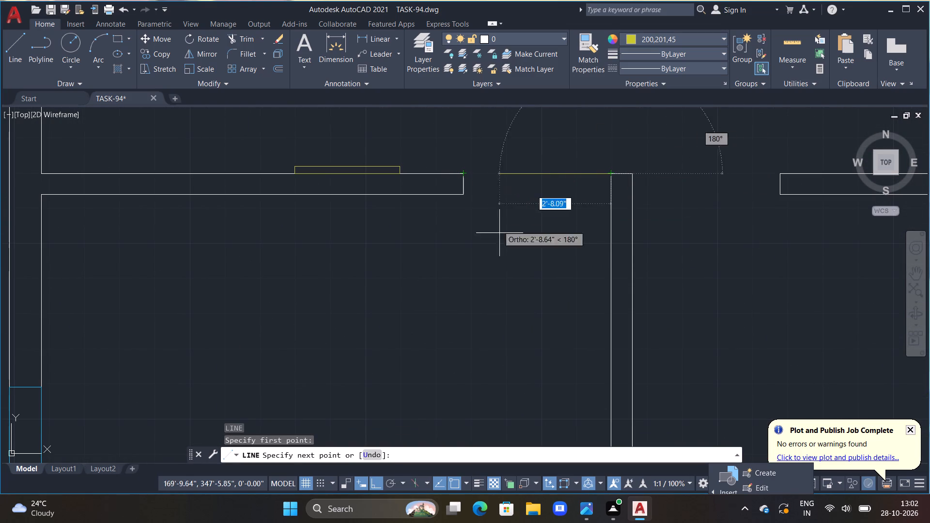
type("3'6\"")
key("Return")
type("2\"")
key("Return")
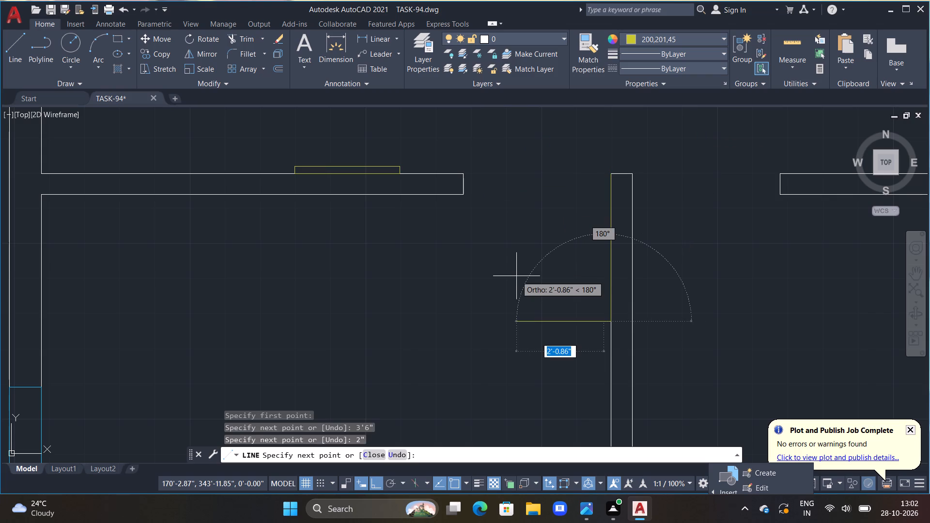
scroll(561, 182, "up", 1)
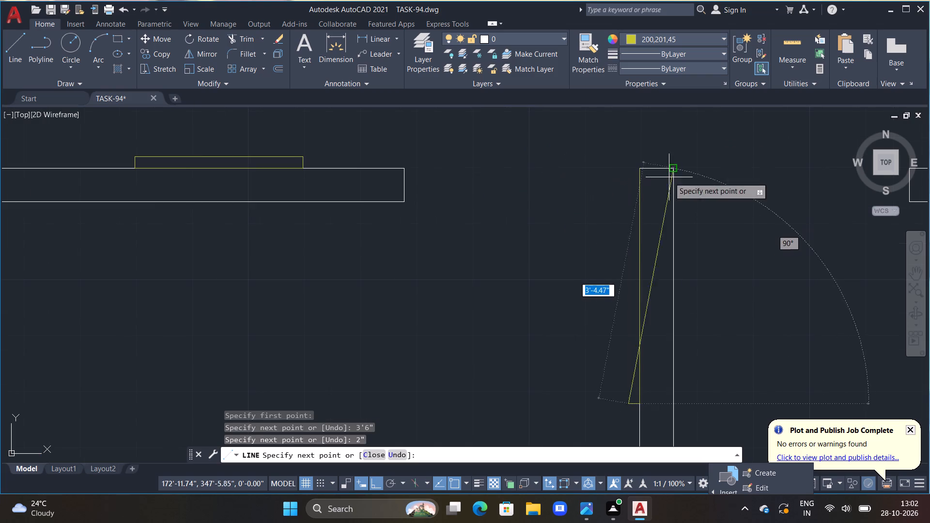
left_click(628, 169)
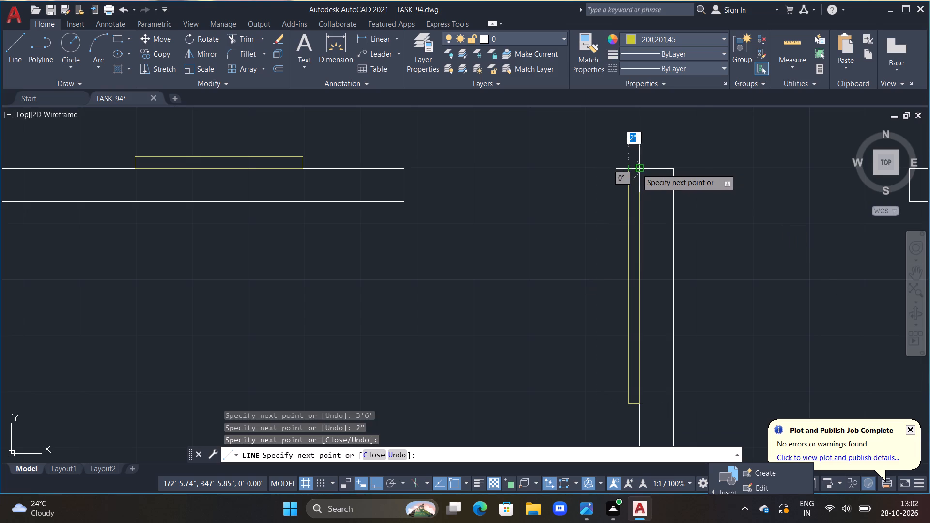
left_click(636, 169)
key("Escape")
Draw a matching 3'6" by 2" door leaf down the east face of the same dividing wall, from its upper end.
scroll(694, 172, "down", 1)
middle_click_drag(730, 215, 536, 174)
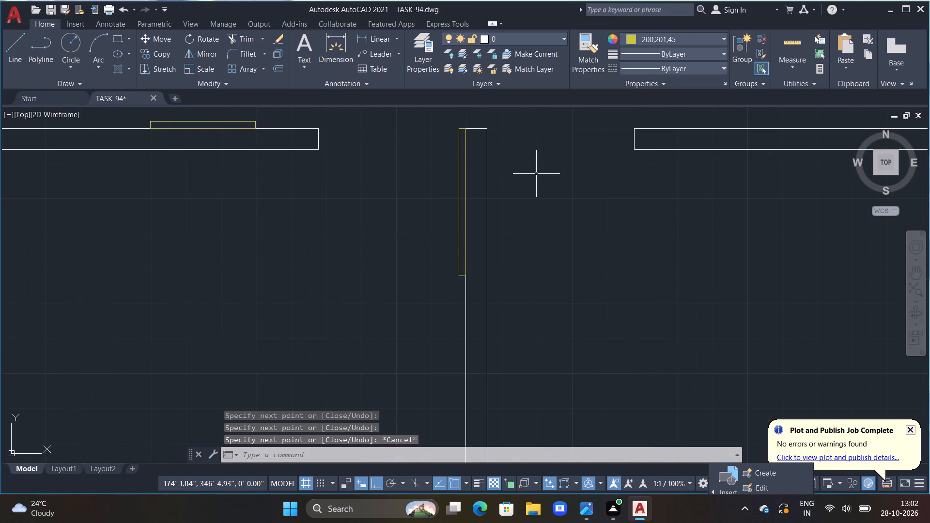
key("l")
key("space")
left_click(486, 128)
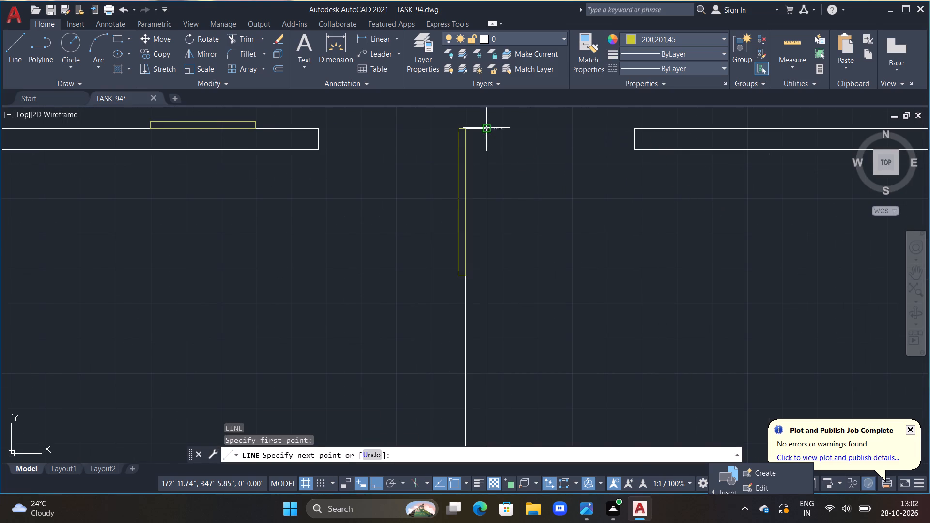
type("3'6\"")
key("Return")
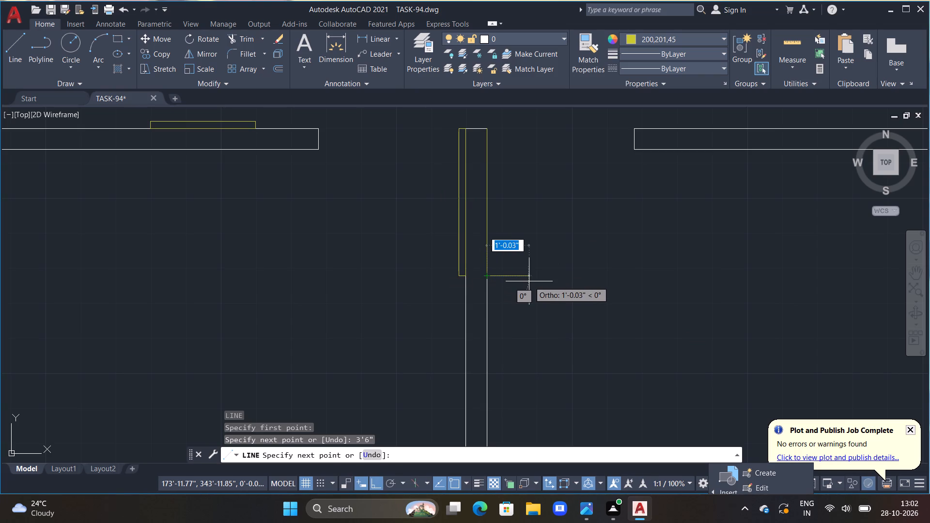
type("2\"")
key("Return")
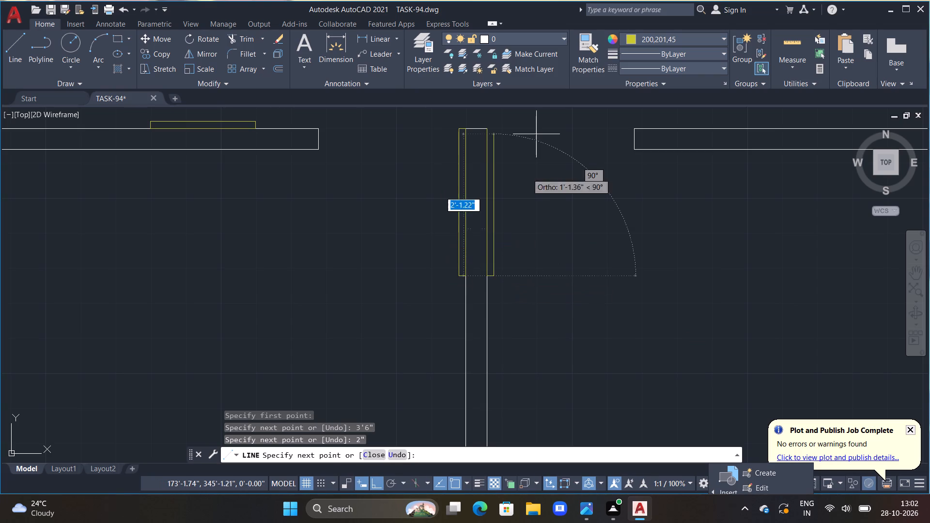
middle_click_drag(500, 141, 511, 226)
scroll(511, 226, "up", 2)
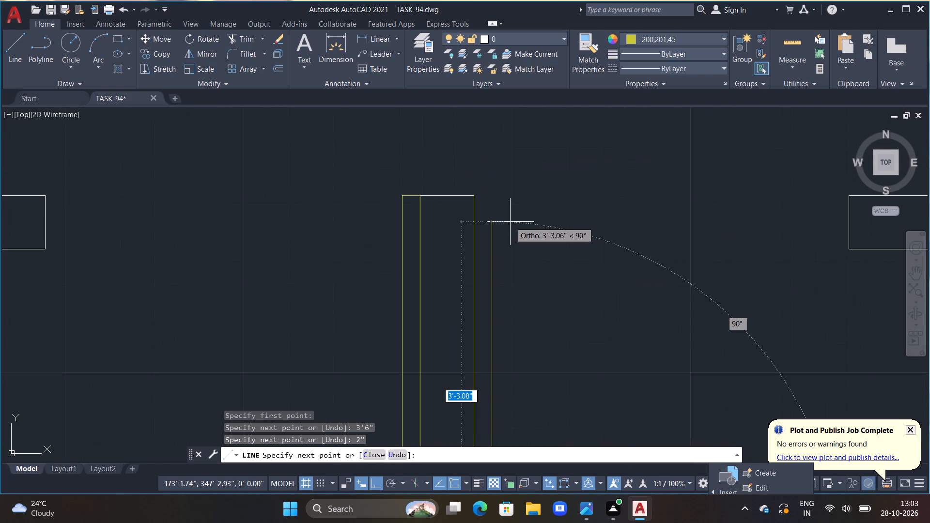
scroll(509, 209, "up", 2)
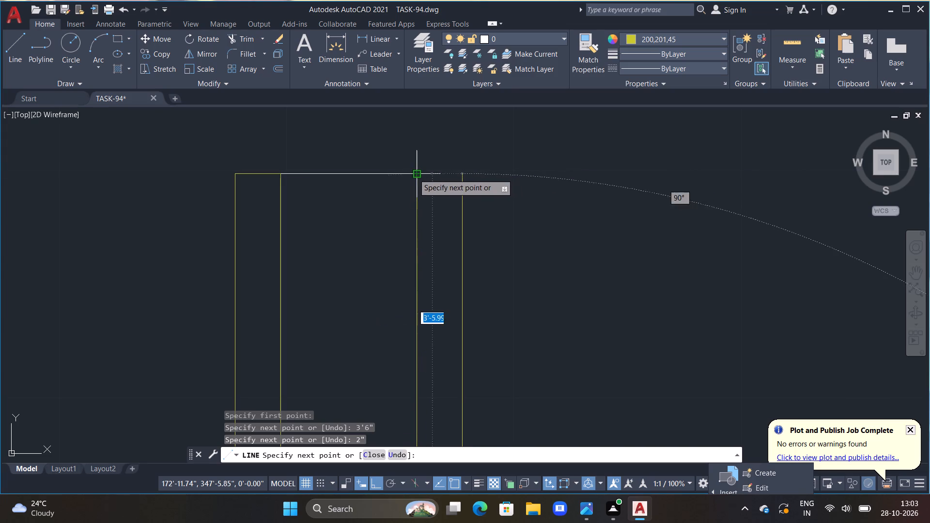
left_click(465, 175)
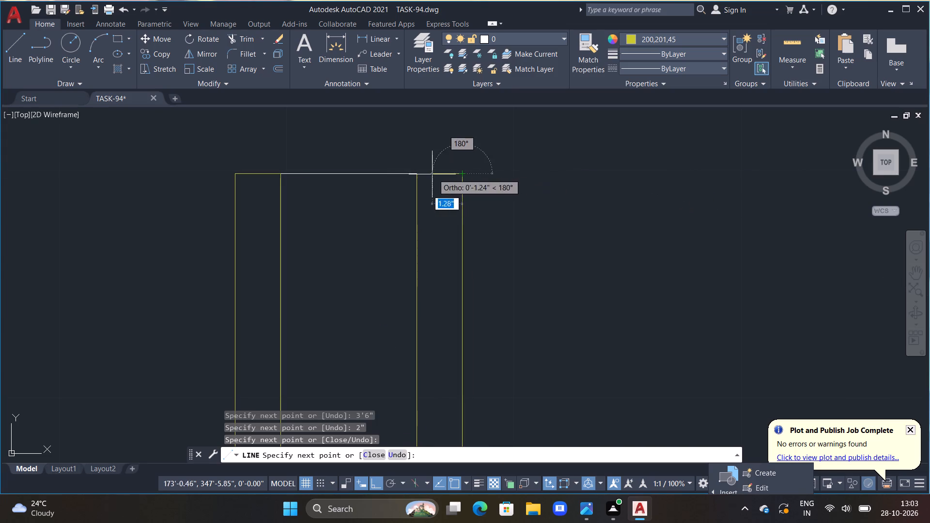
left_click(415, 175)
key("Escape")
Draw a 3'6" by 2" door leaf on top of the wall left of the lift shaft, running west from its upper-right corner.
scroll(502, 167, "down", 4)
scroll(522, 265, "down", 2)
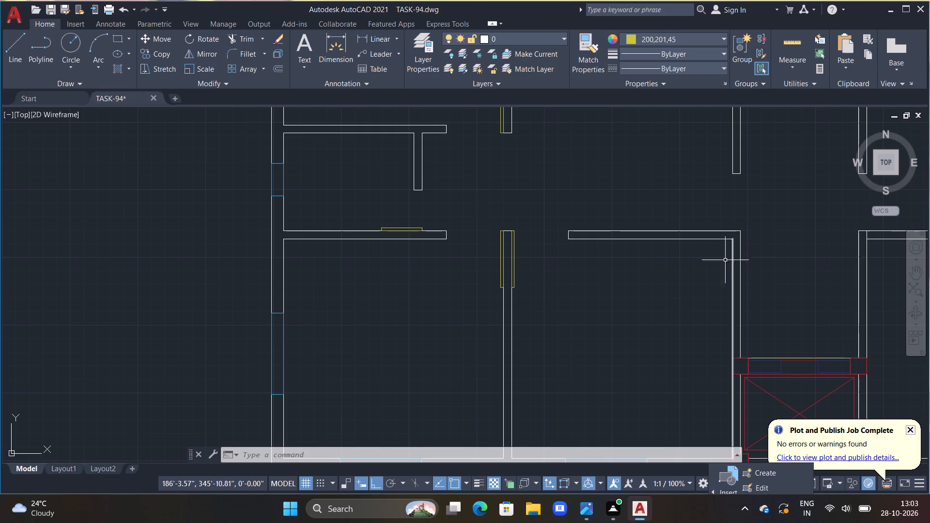
scroll(698, 250, "up", 2)
middle_click_drag(714, 231, 565, 308)
middle_click_drag(666, 258, 640, 300)
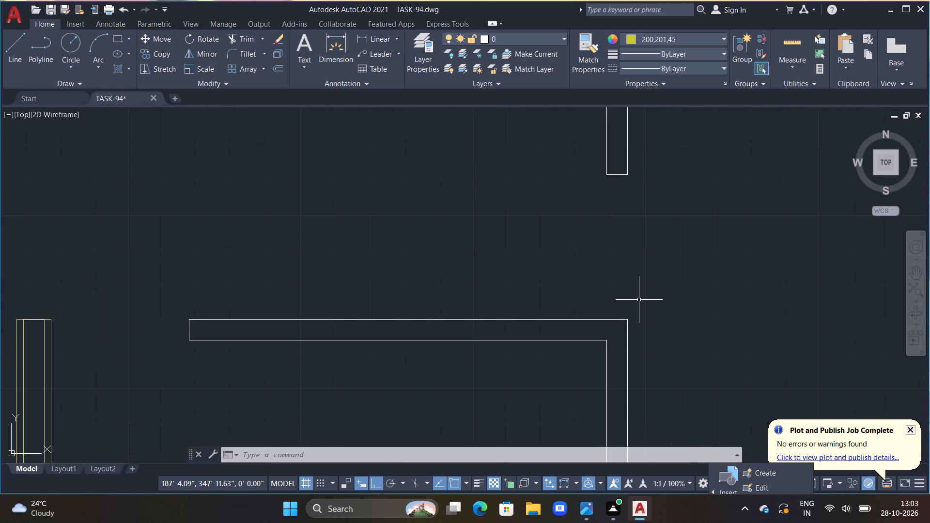
type("L")
key("space")
left_click(627, 318)
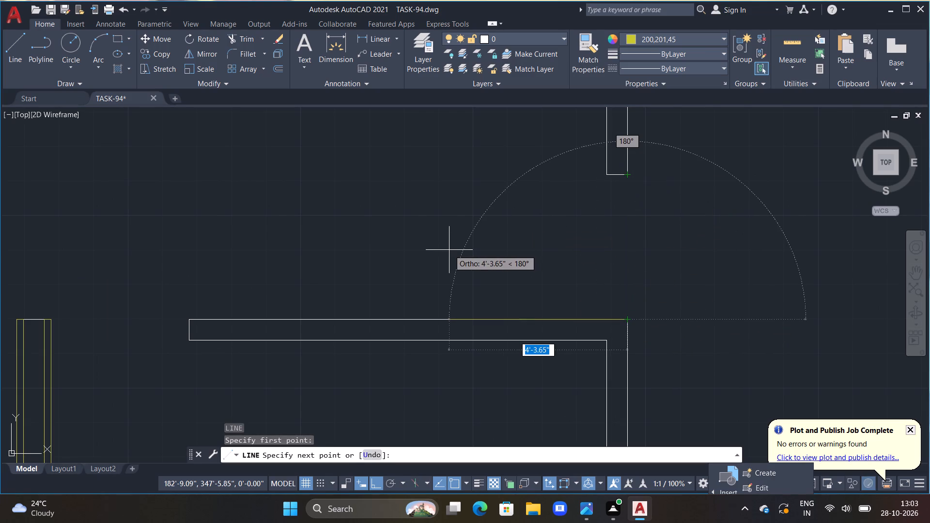
type("3'6\"")
key("Return")
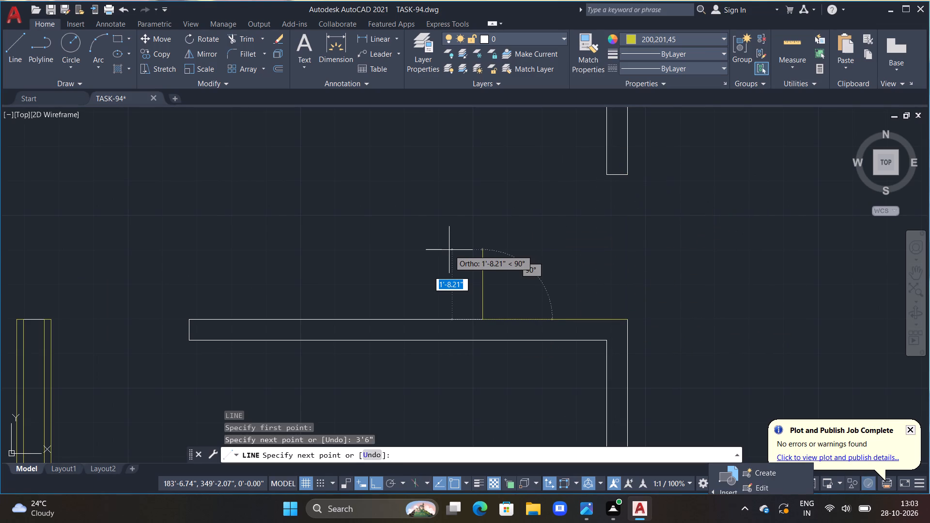
type("2\"")
key("Return")
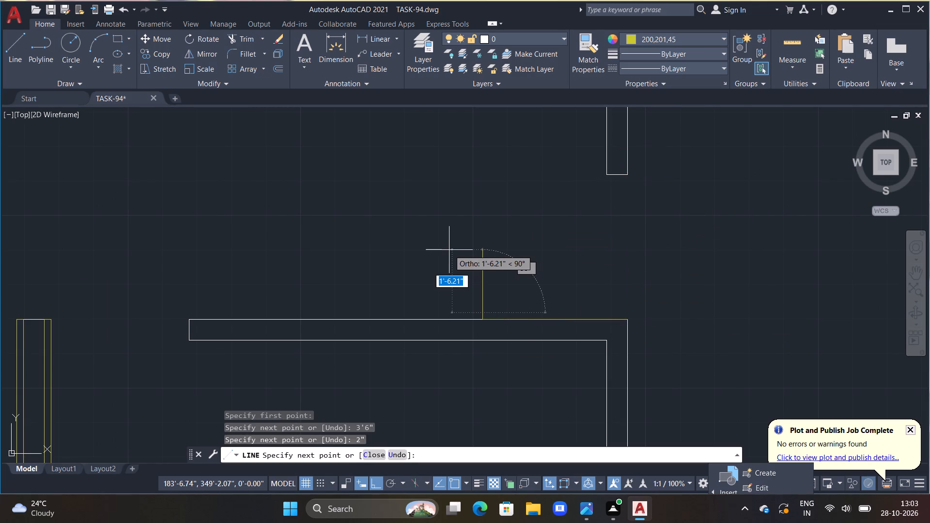
scroll(628, 322, "up", 3)
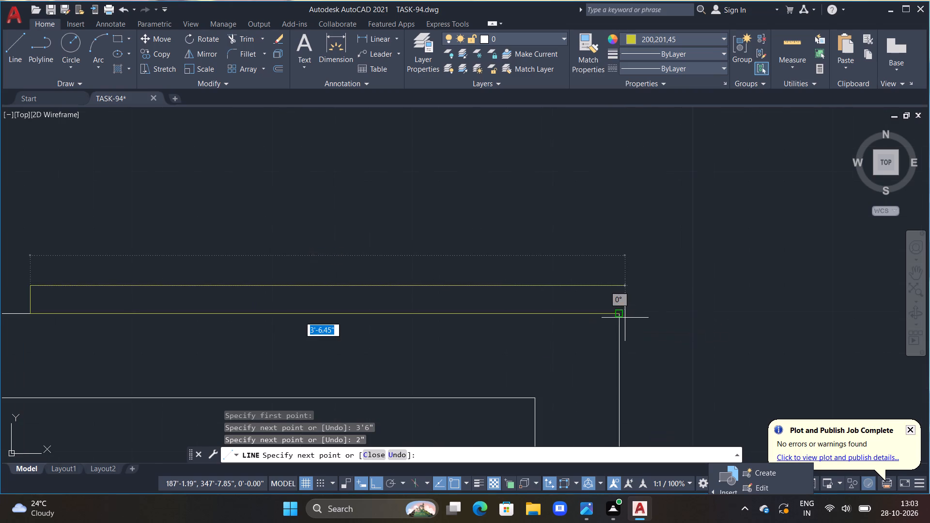
left_click_drag(619, 286, 618, 291)
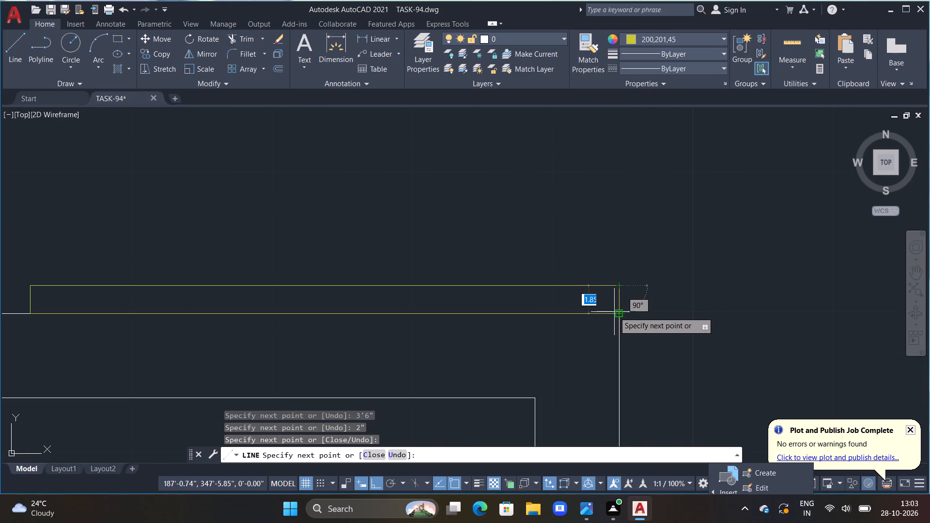
left_click(619, 313)
key("Escape")
Draw a matching 3'6" by 2" door leaf on top of the wall right of the lift shaft, running east from its upper-left corner.
scroll(618, 318, "down", 4)
scroll(755, 293, "down", 1)
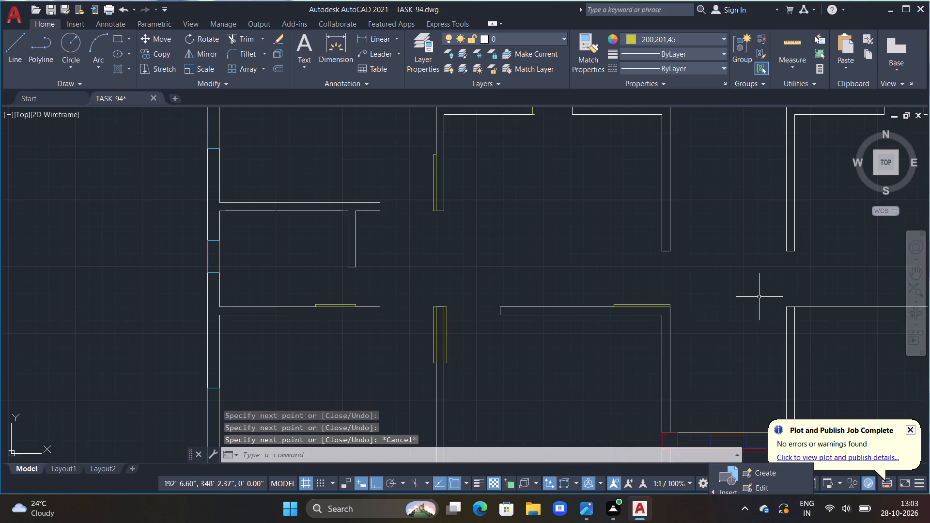
middle_click_drag(775, 303, 499, 276)
scroll(499, 276, "up", 2)
key("l")
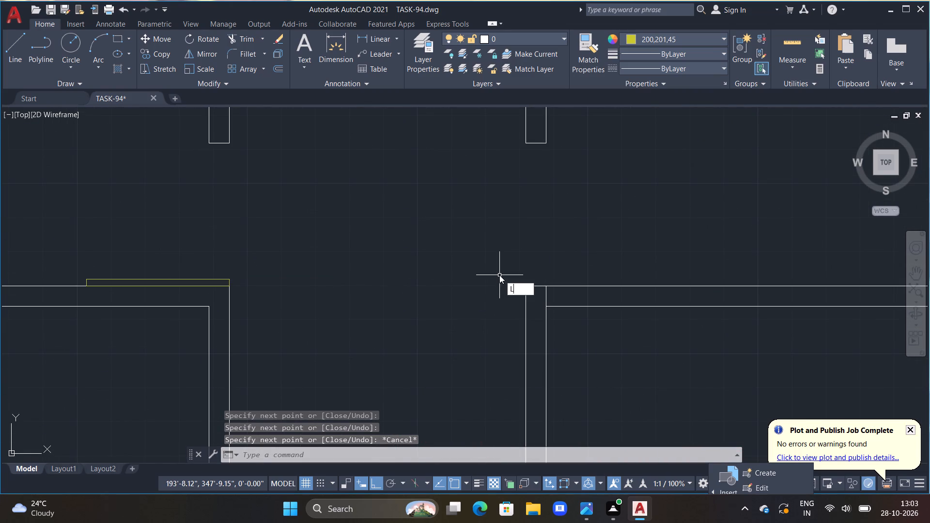
key("space")
left_click_drag(525, 288, 525, 273)
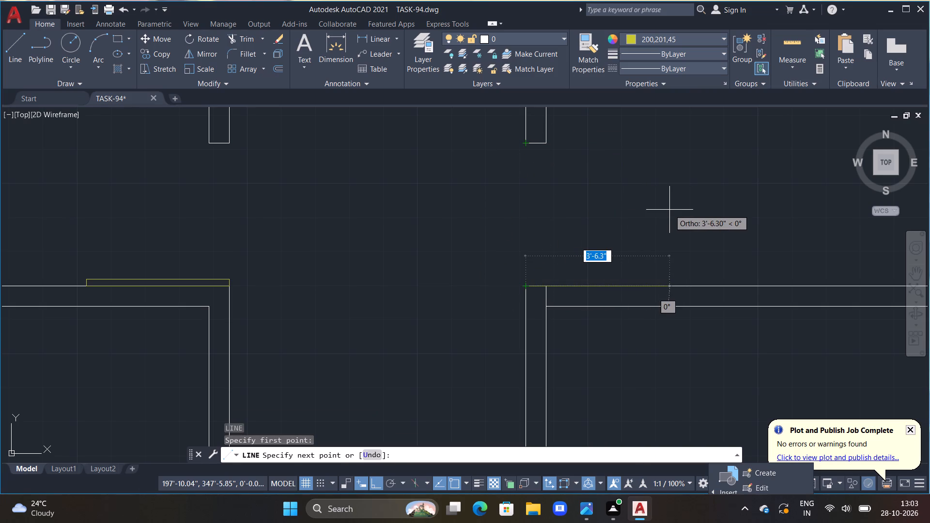
type("3'6\"")
key("Return")
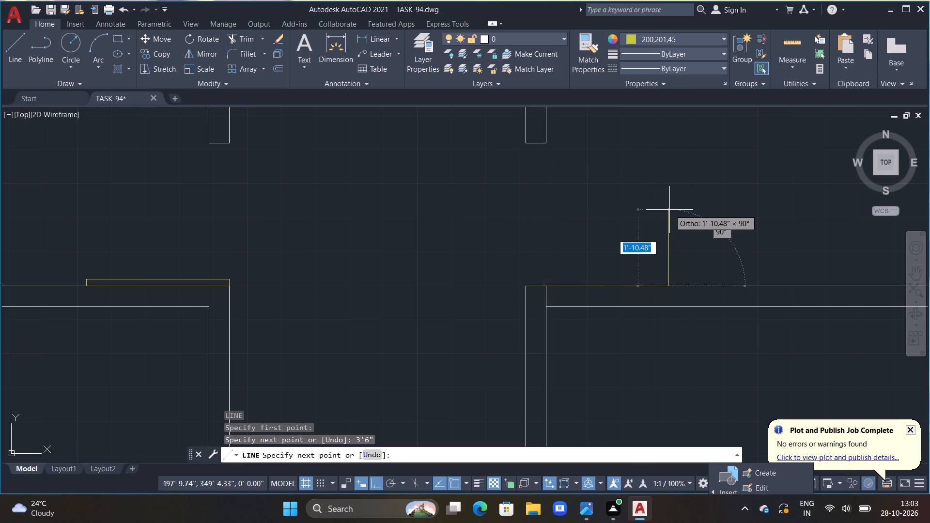
type("2\"")
key("Return")
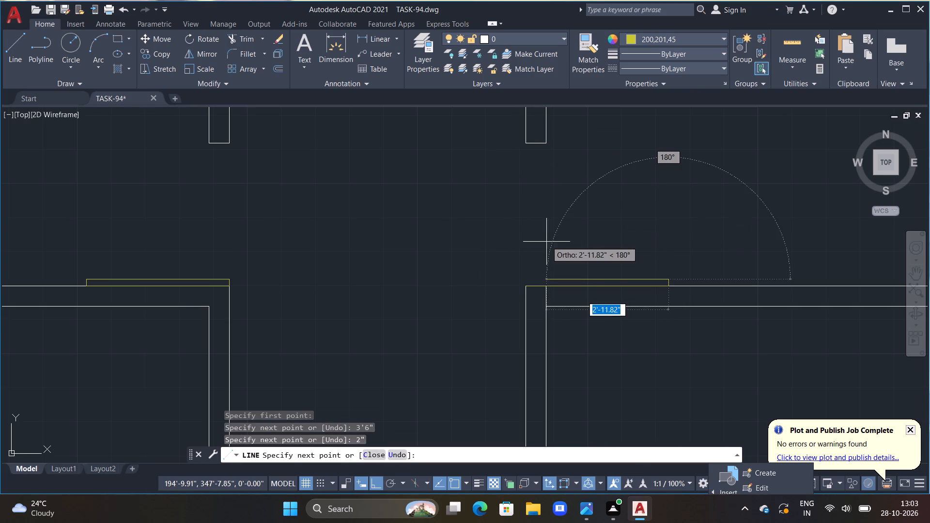
scroll(532, 266, "up", 1)
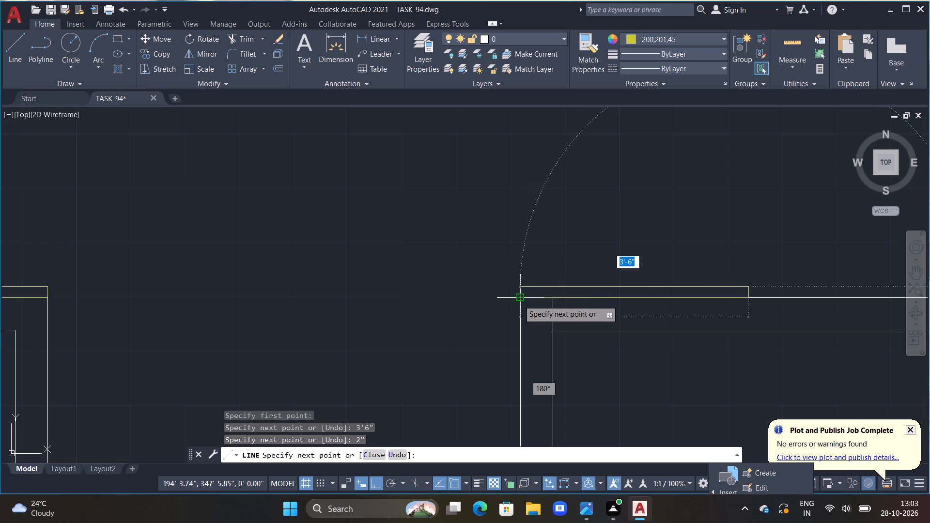
left_click_drag(519, 285, 521, 299)
left_click(521, 299)
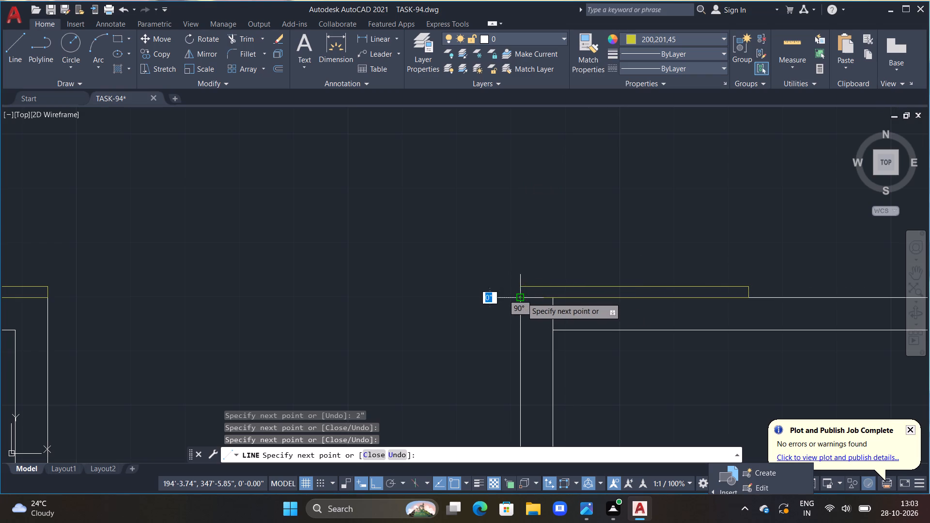
key("Escape")
Load the JIS_02_0.7 (HIDDEN0.75) dashed linetype and make it the current linetype.
scroll(559, 198, "down", 4)
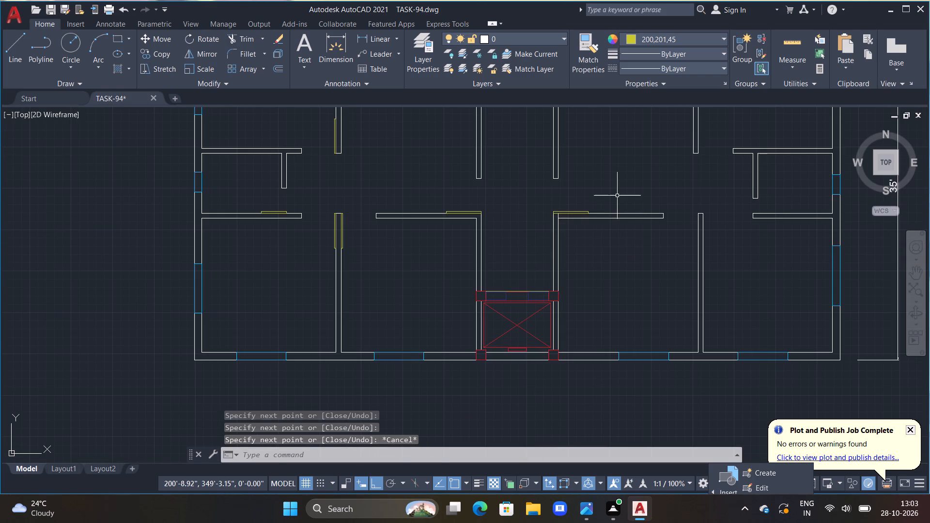
middle_click_drag(536, 168, 580, 339)
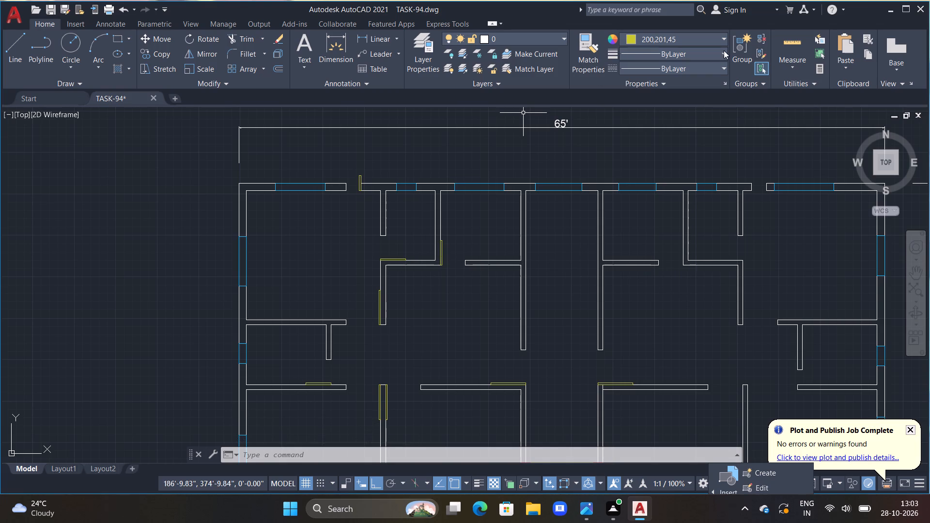
left_click(684, 70)
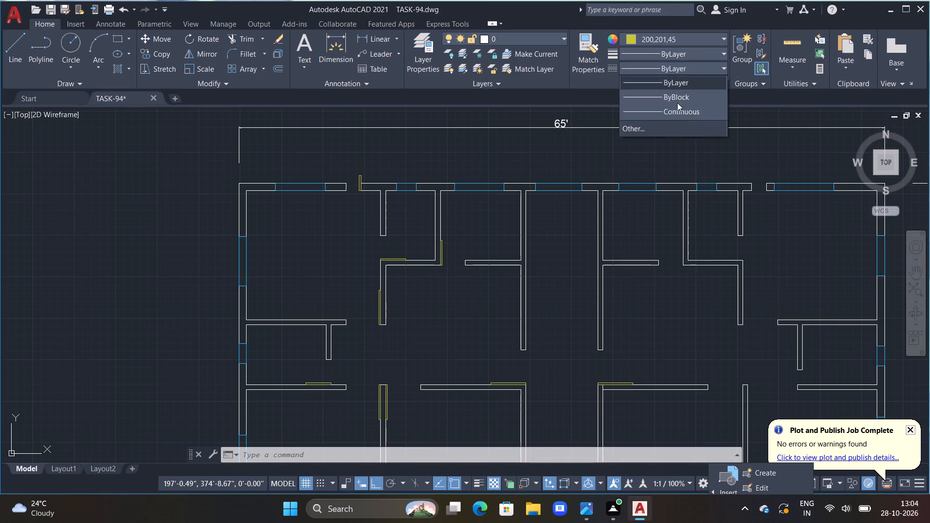
left_click(658, 130)
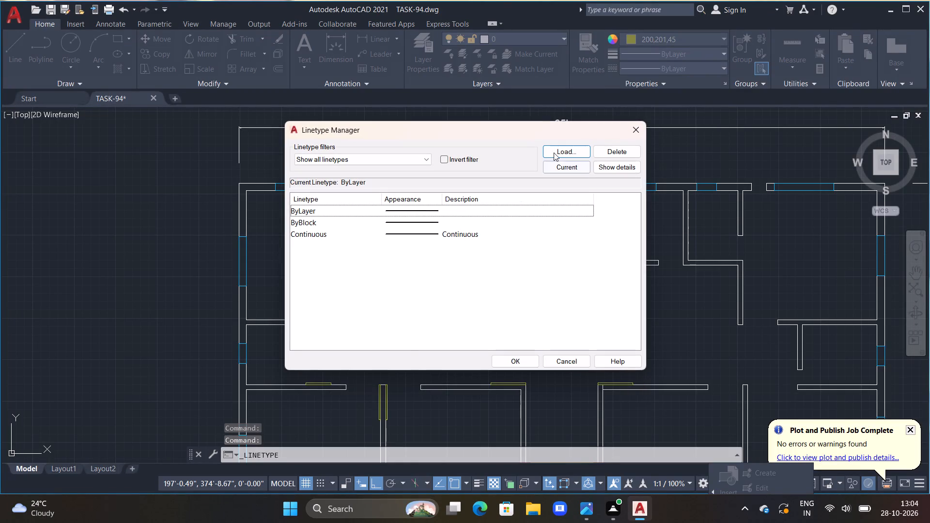
left_click(554, 154)
scroll(515, 257, "down", 15)
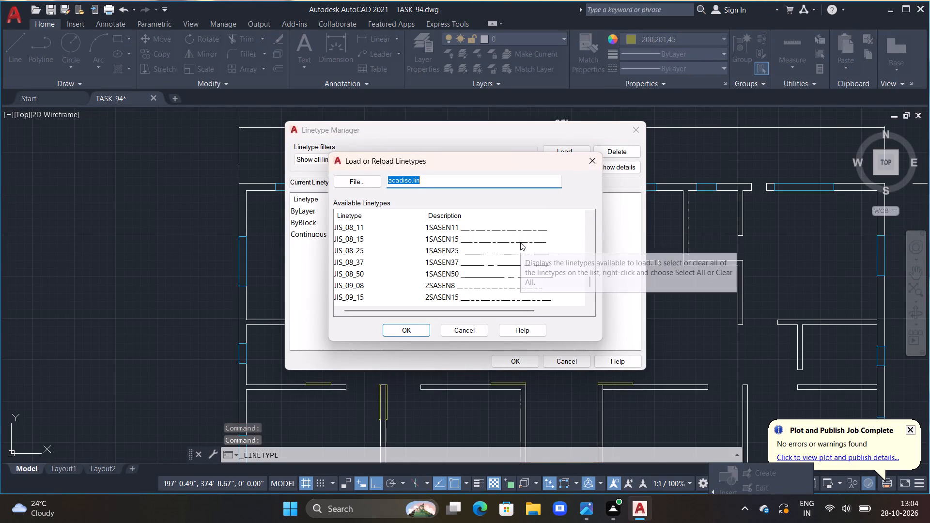
scroll(521, 248, "down", 20)
scroll(468, 272, "down", 5)
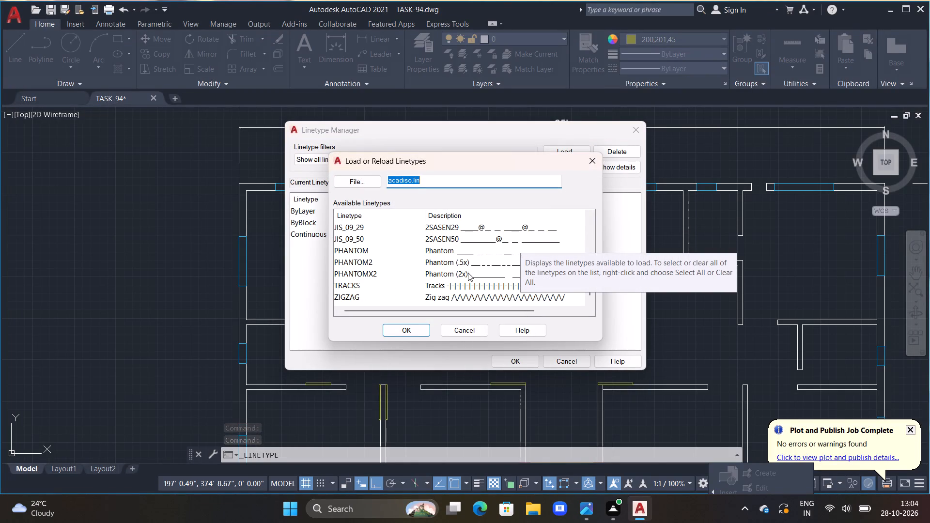
scroll(468, 273, "up", 5)
scroll(468, 270, "down", 1)
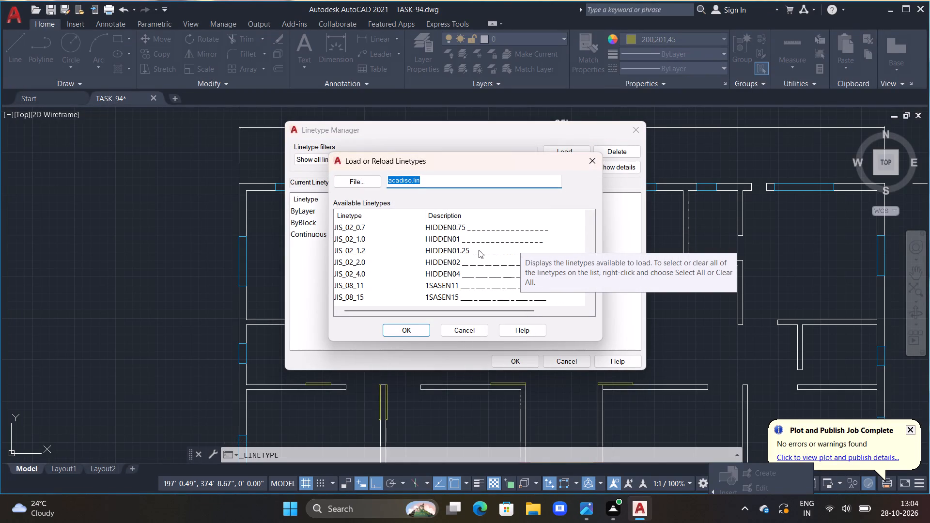
left_click(489, 229)
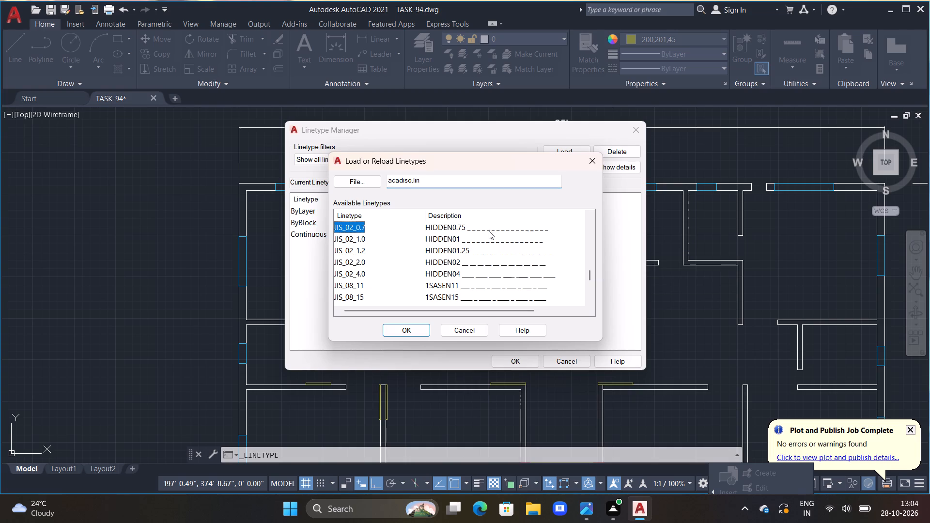
left_click(405, 334)
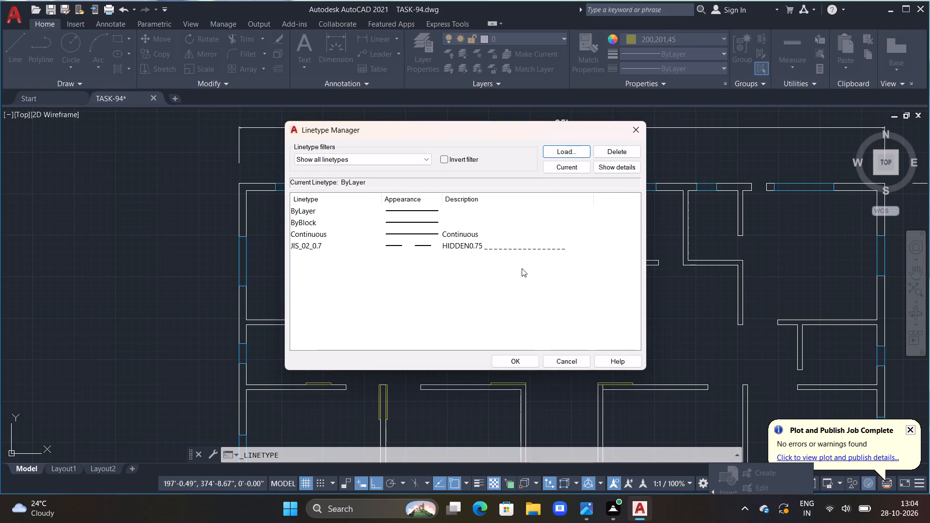
double_click(522, 251)
left_click(514, 358)
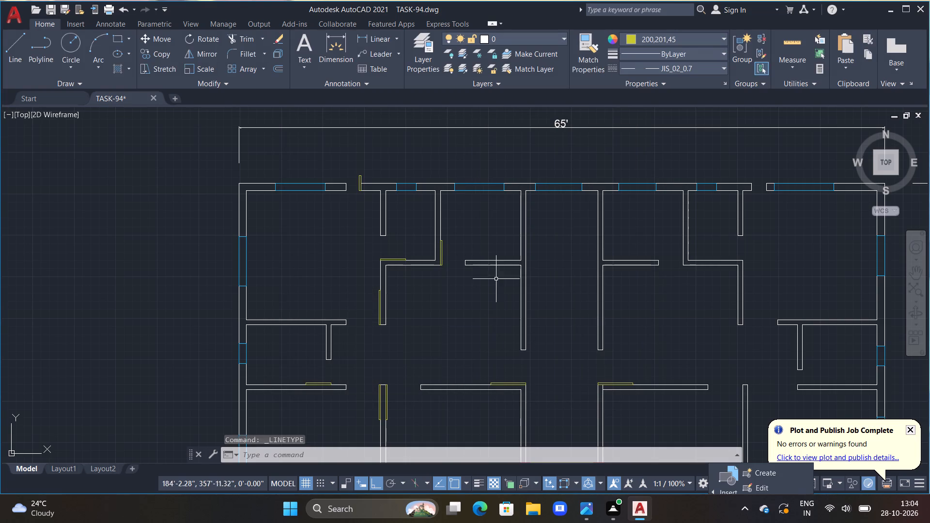
Draw a dashed diagonal line from the upper end of the top wall's left door leaf to the opposite jamb's lower corner.
scroll(364, 194, "up", 2)
middle_click_drag(359, 192, 477, 296)
scroll(429, 243, "up", 1)
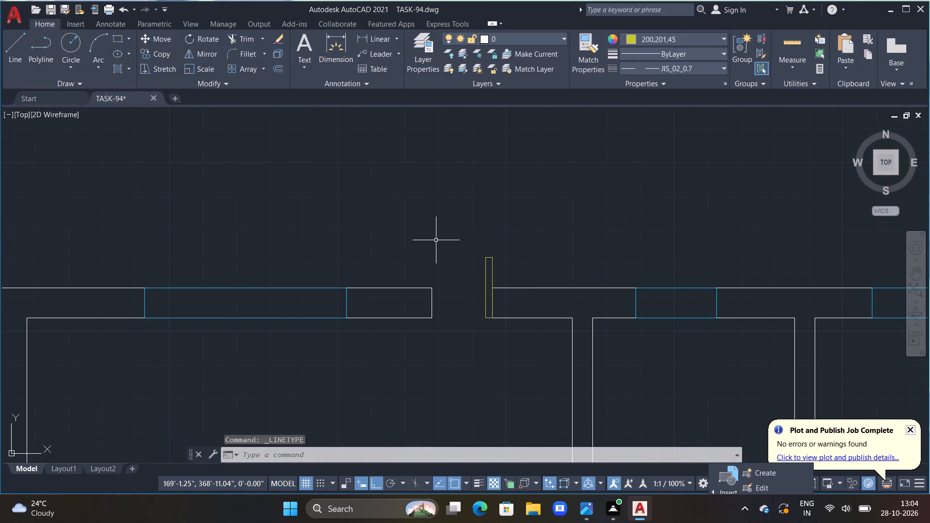
type("L")
key("space")
left_click(493, 258)
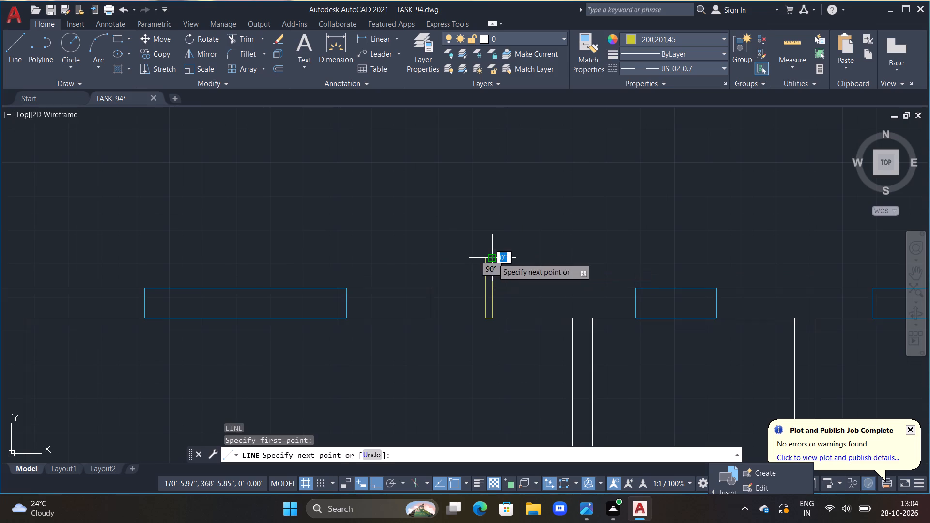
left_click(487, 254)
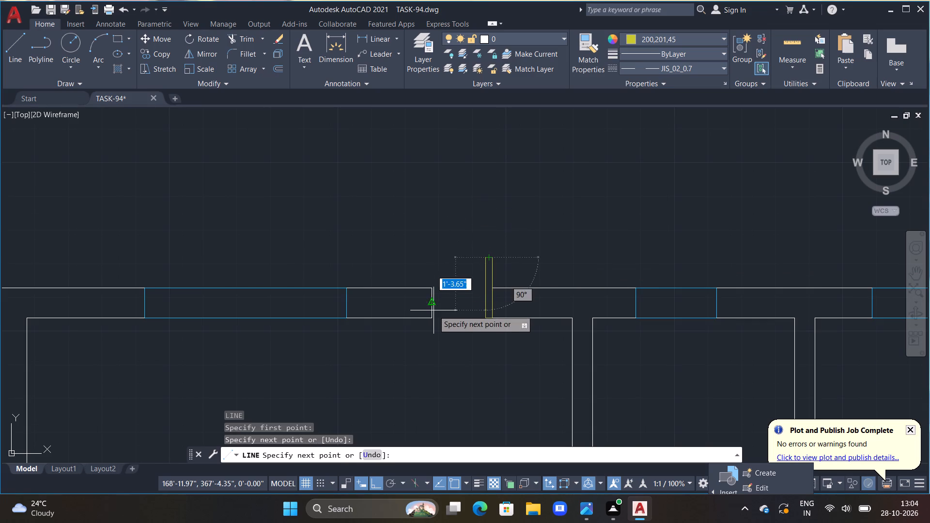
left_click(434, 315)
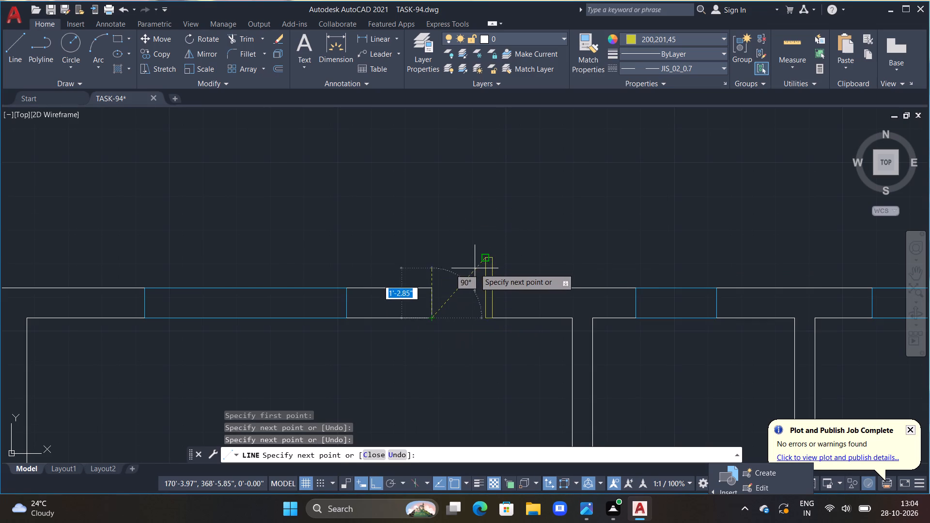
key("ctrl+z")
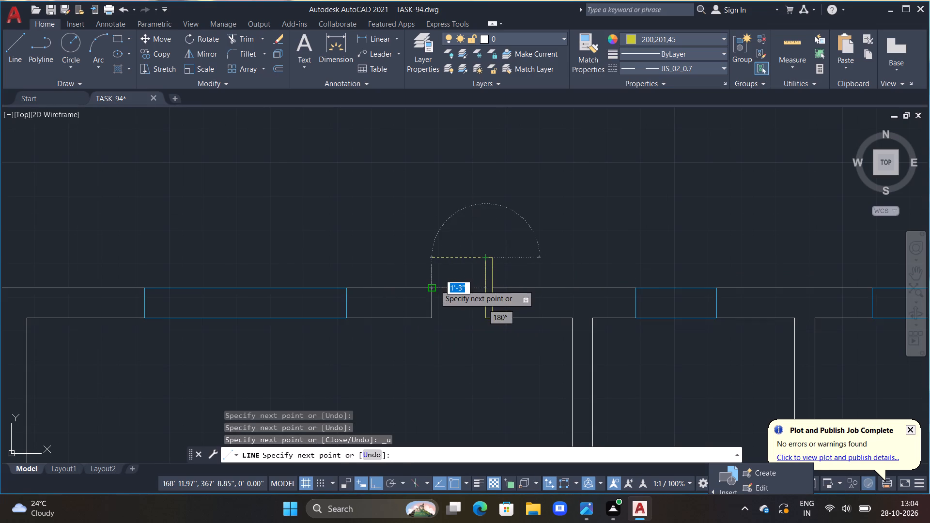
double_click(434, 285)
key("ctrl+z")
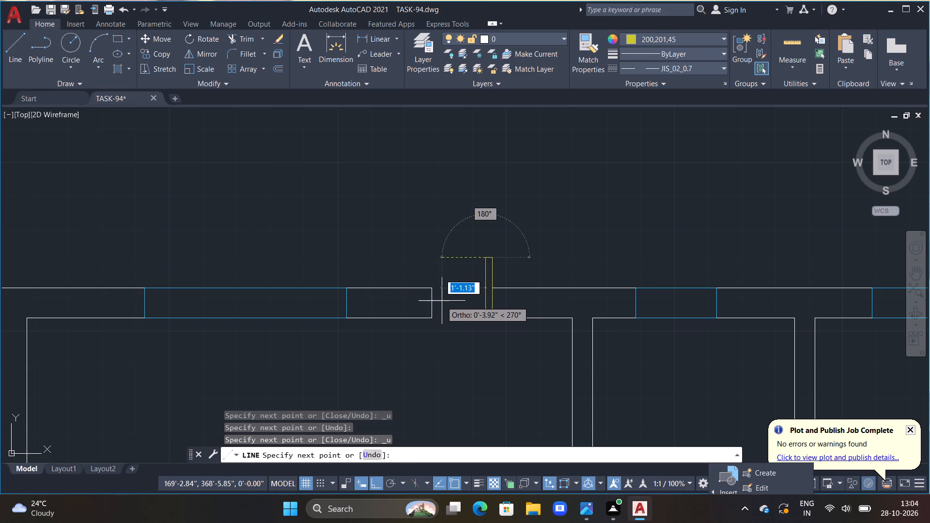
scroll(447, 308, "up", 3)
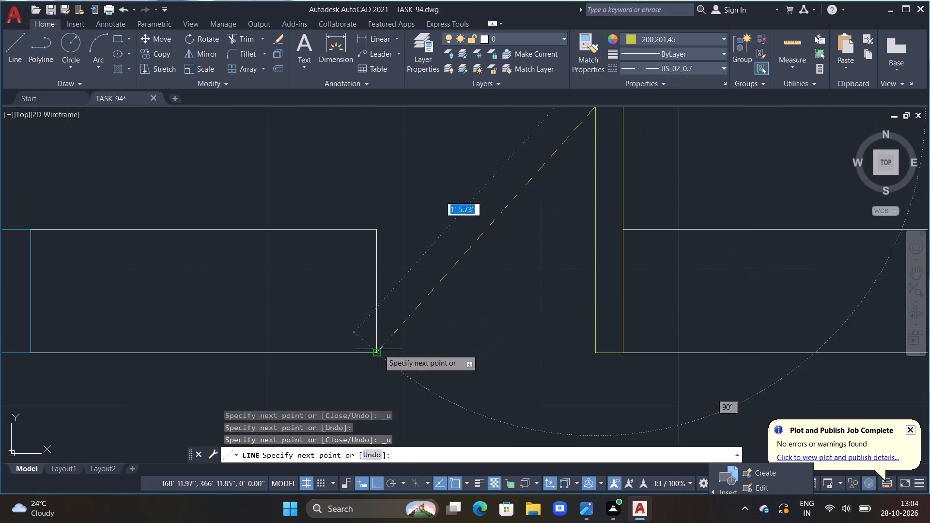
left_click(378, 349)
key("Escape")
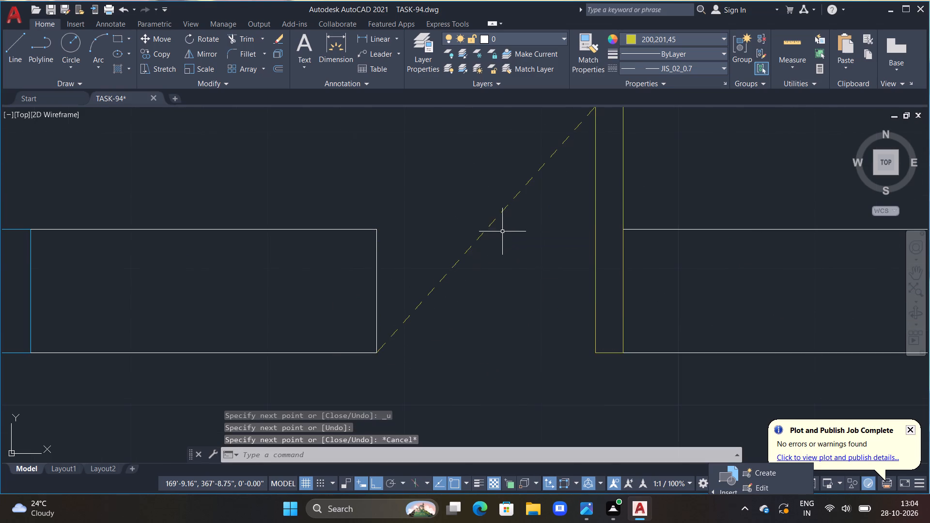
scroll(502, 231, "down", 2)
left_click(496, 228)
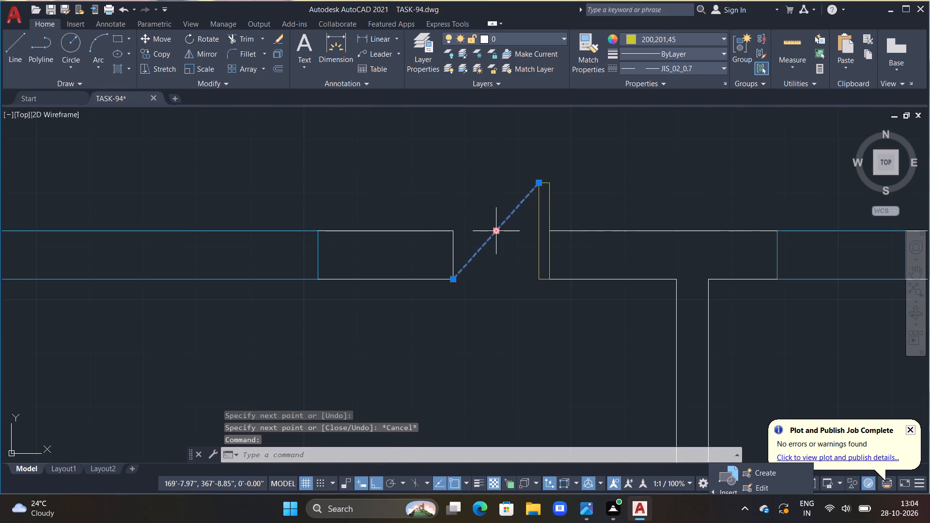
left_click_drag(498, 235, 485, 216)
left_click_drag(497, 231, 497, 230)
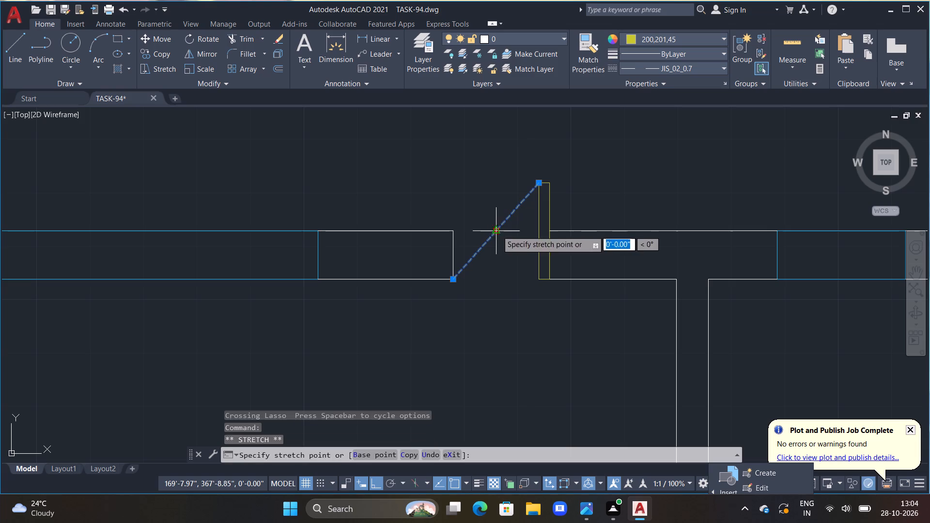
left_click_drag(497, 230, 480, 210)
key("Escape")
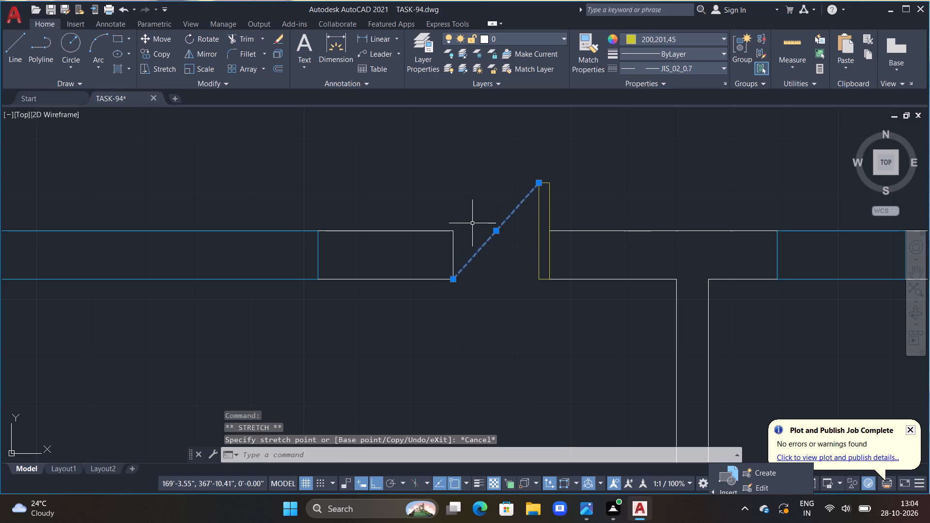
Undo the grip edit, the zoom and the dashed diagonal line drawn at the top wall's left door.
key("ctrl+z")
key("ctrl+z")
key("ctrl+z")
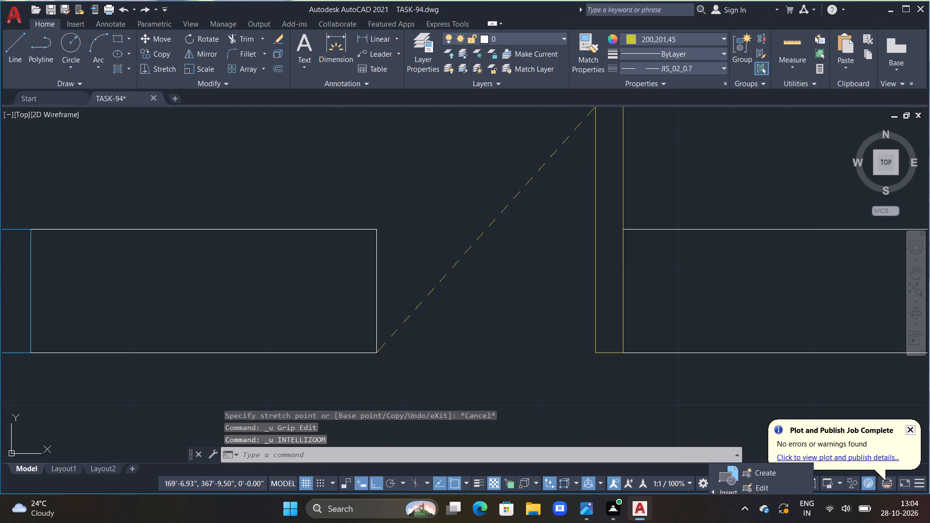
Draw a dashed three-point swing arc from the top wall's left door leaf, through its two upper corners, to the opposite jamb's lower corner.
left_click(102, 46)
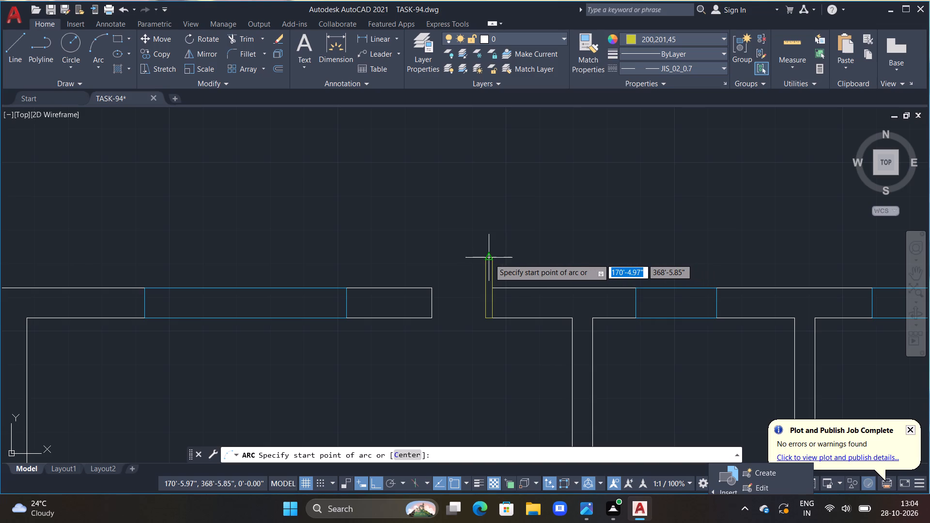
left_click(494, 259)
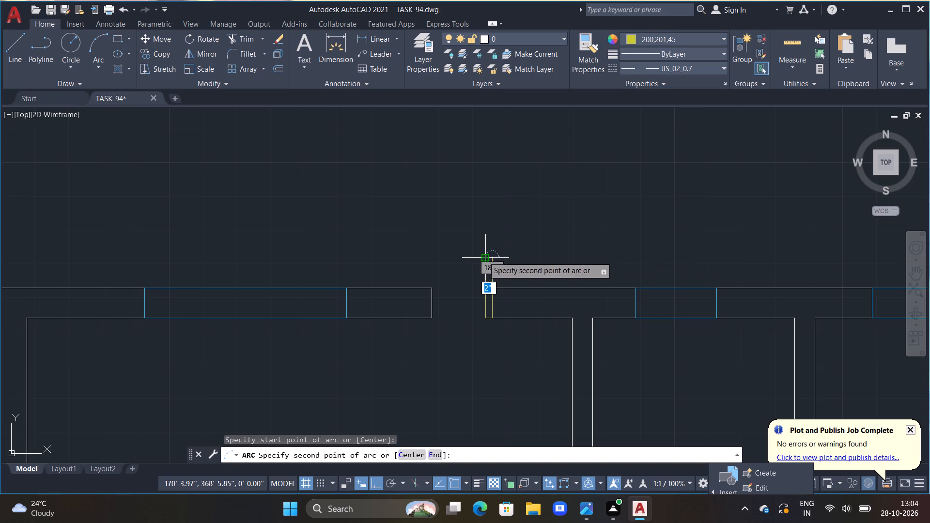
left_click(483, 257)
left_click(431, 314)
Draw a dashed swing arc from the horizontal leaf in the small room below the top wall, through its east-end corners, to the wall stub above.
scroll(542, 290, "down", 2)
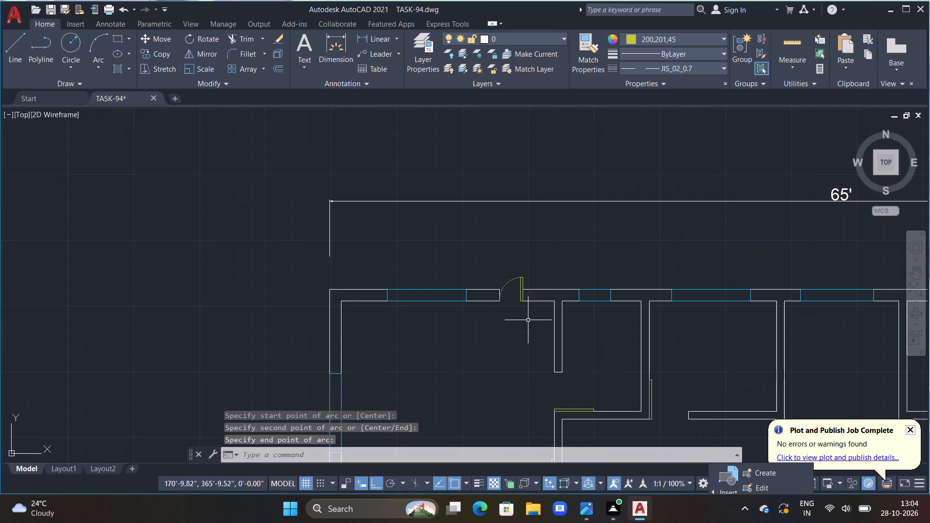
middle_click_drag(527, 315, 488, 211)
scroll(512, 265, "up", 1)
scroll(619, 284, "up", 1)
middle_click_drag(619, 283, 590, 238)
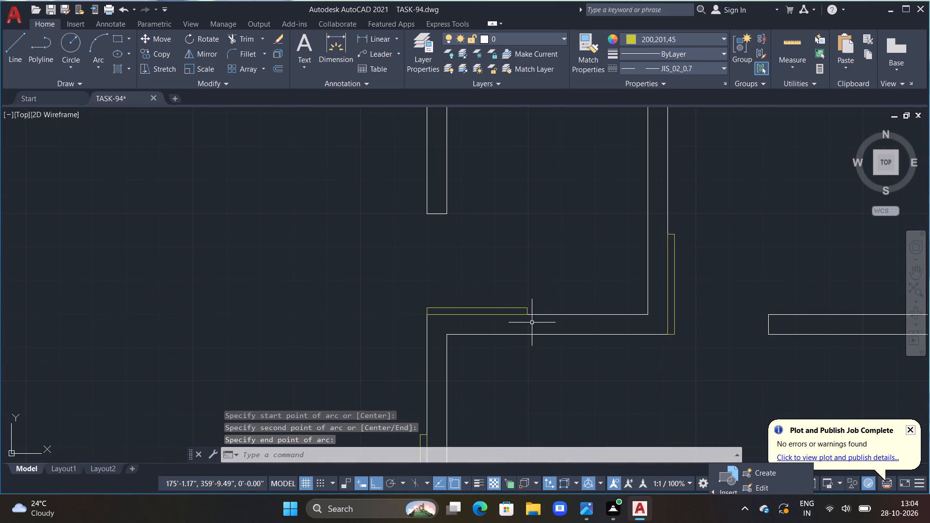
left_click(101, 33)
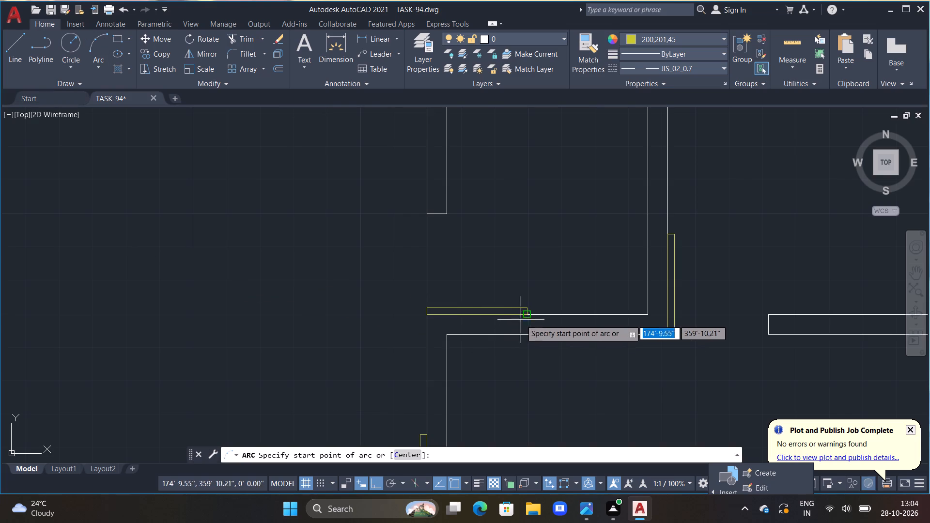
left_click(529, 314)
left_click_drag(530, 306, 530, 299)
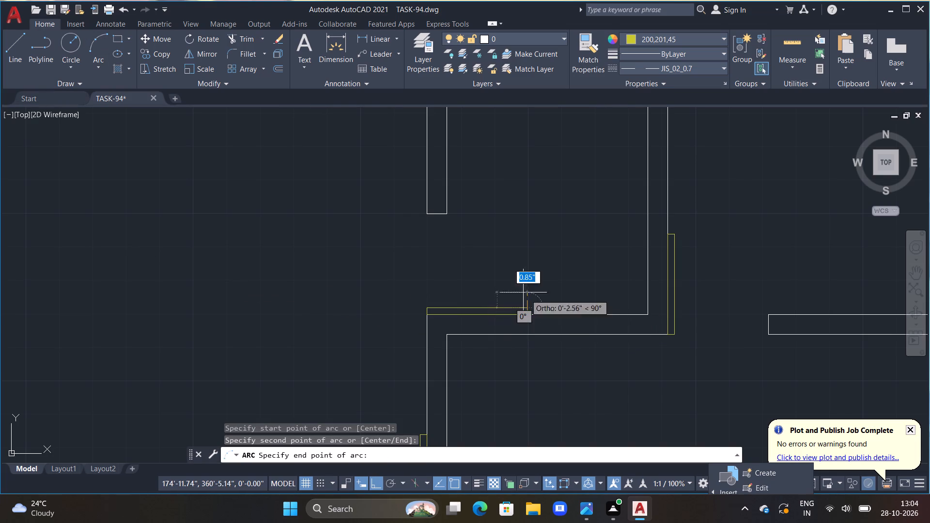
left_click(426, 211)
Draw a dashed swing arc through the upper corners of the vertical leaf on the small room's east wall to the eastern jamb's lower corner.
middle_click_drag(735, 252, 673, 222)
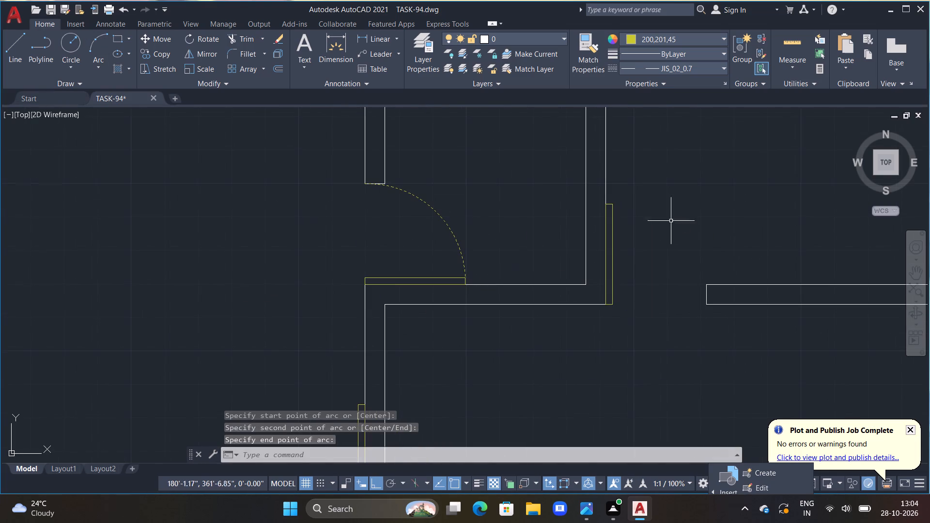
left_click_drag(96, 40, 97, 53)
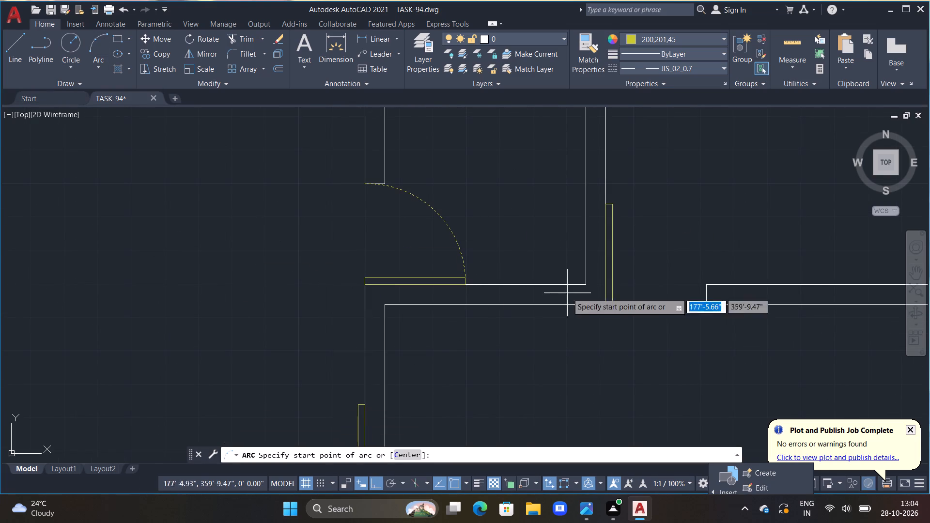
left_click(606, 206)
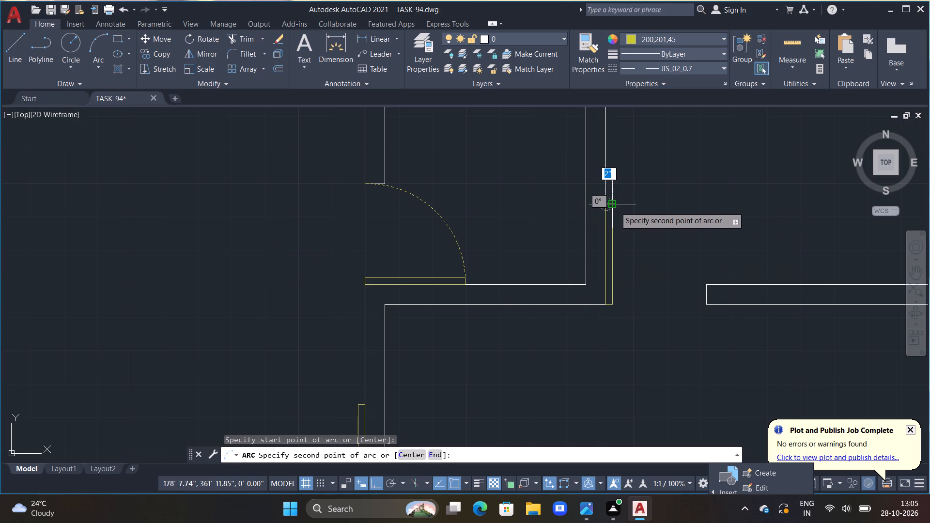
left_click(615, 207)
left_click(706, 302)
Draw a dashed swing arc through the upper corners of the large upper-left room's vertical door leaf to the western jamb's lower corner.
scroll(690, 309, "down", 3)
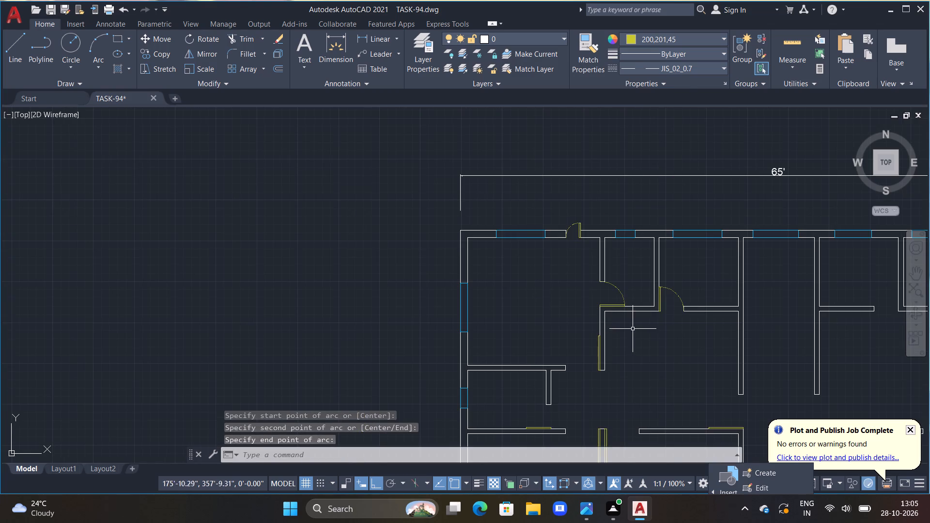
middle_click_drag(633, 312, 649, 215)
scroll(561, 287, "up", 1)
middle_click_drag(593, 260, 501, 315)
scroll(501, 315, "up", 1)
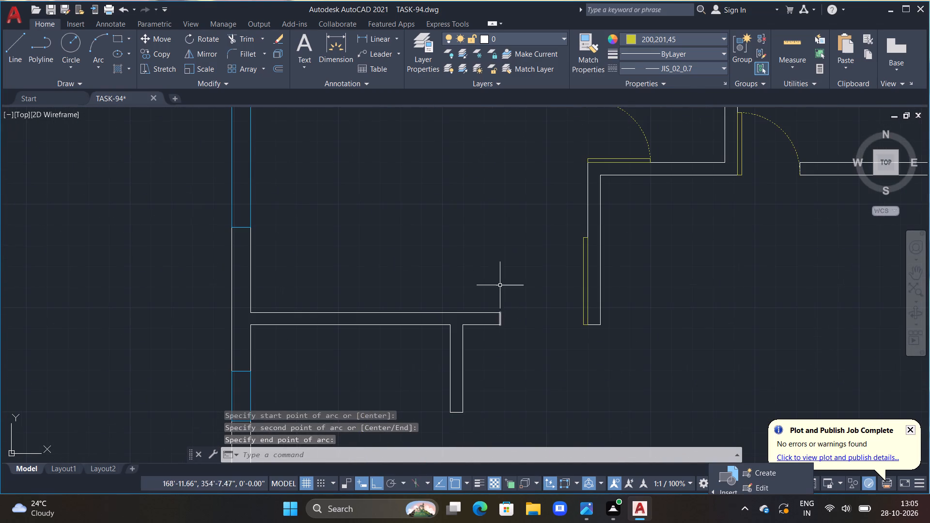
left_click(109, 50)
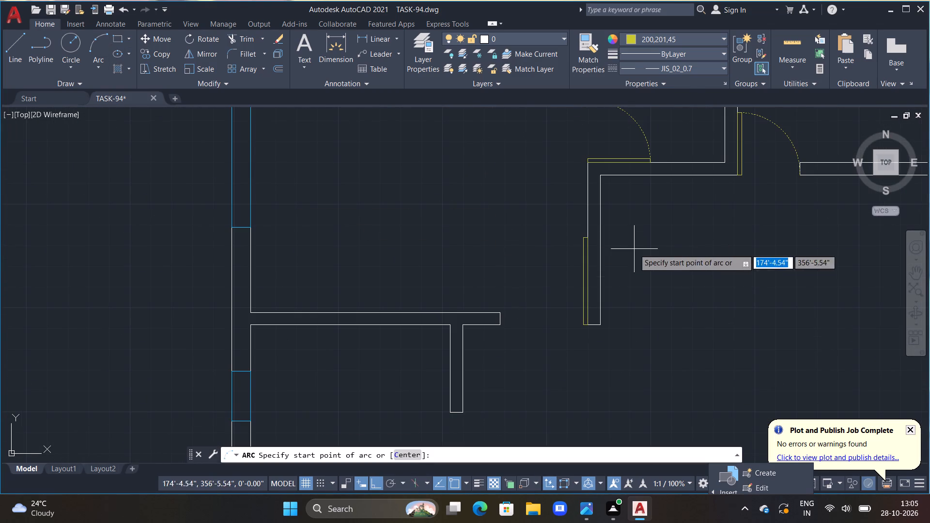
scroll(594, 237, "up", 3)
left_click(560, 240)
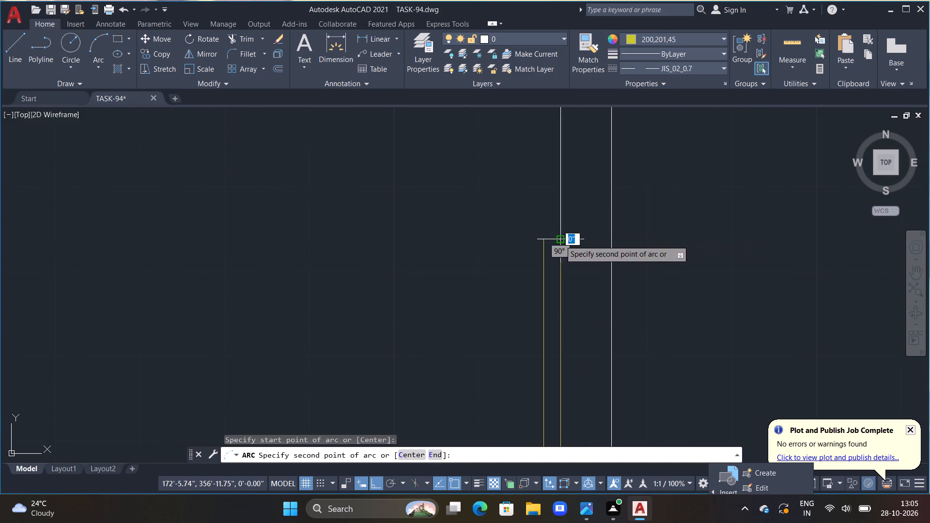
left_click(541, 239)
scroll(533, 241, "down", 4)
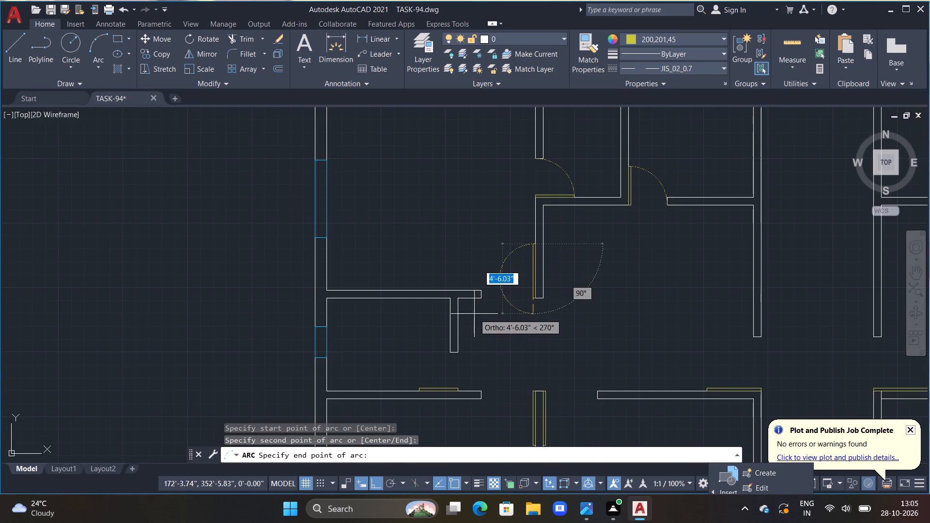
left_click(480, 296)
Draw a dashed swing arc through the west-end corners of the small western room's horizontal leaf to the lower-right corner of the partition above.
scroll(498, 323, "down", 1)
middle_click_drag(500, 324, 540, 283)
scroll(540, 272, "up", 3)
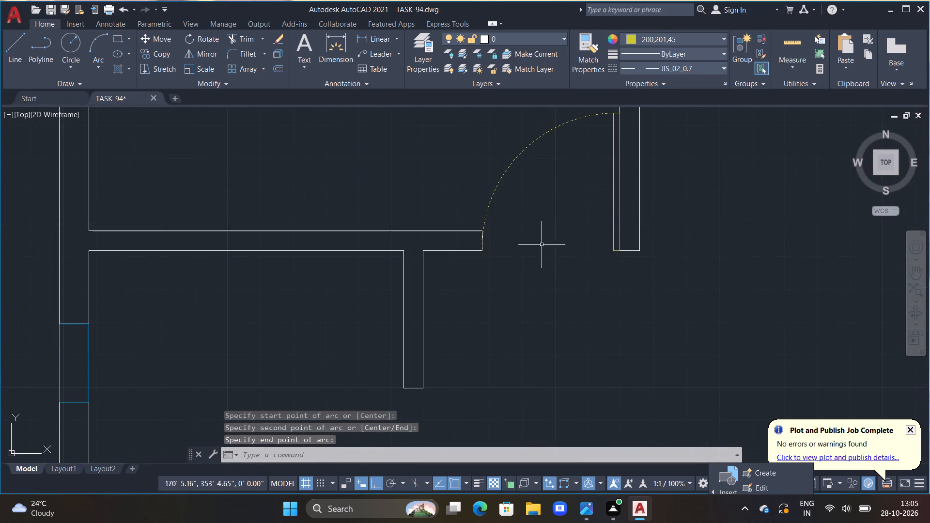
middle_click_drag(561, 206, 553, 300)
scroll(552, 301, "down", 2)
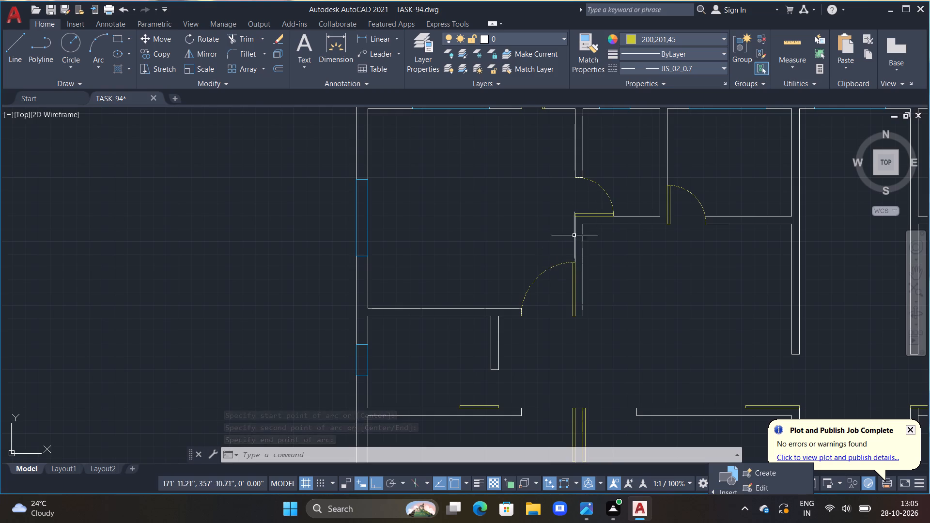
scroll(600, 213, "down", 2)
scroll(601, 210, "up", 2)
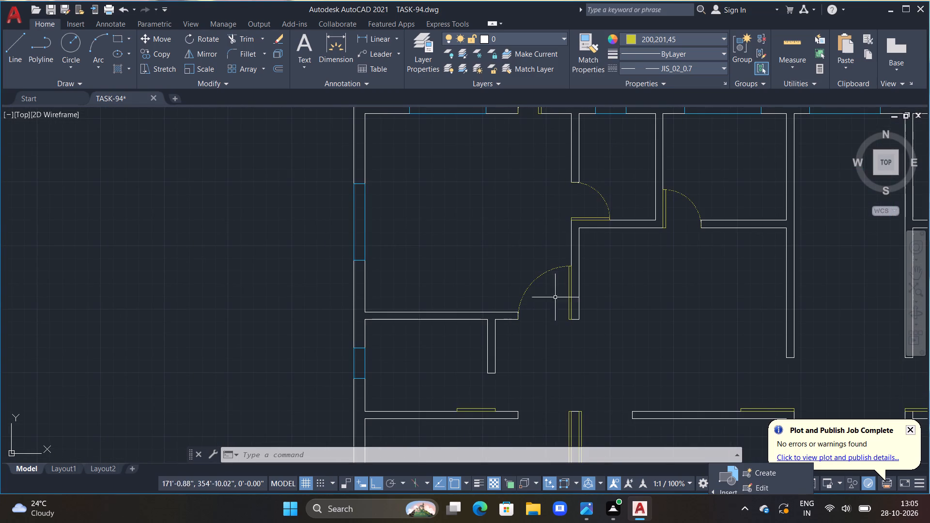
middle_click_drag(550, 356, 586, 261)
scroll(548, 293, "up", 2)
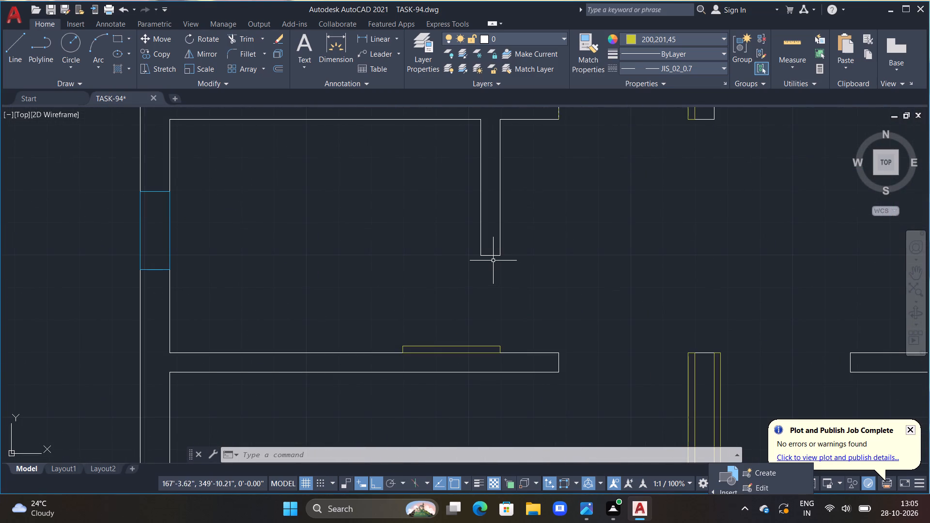
double_click(99, 33)
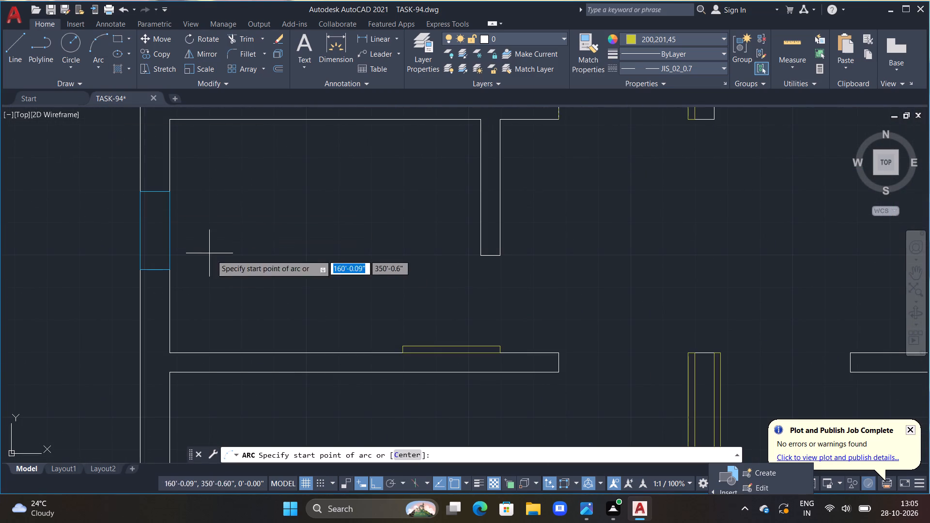
scroll(406, 351, "up", 3)
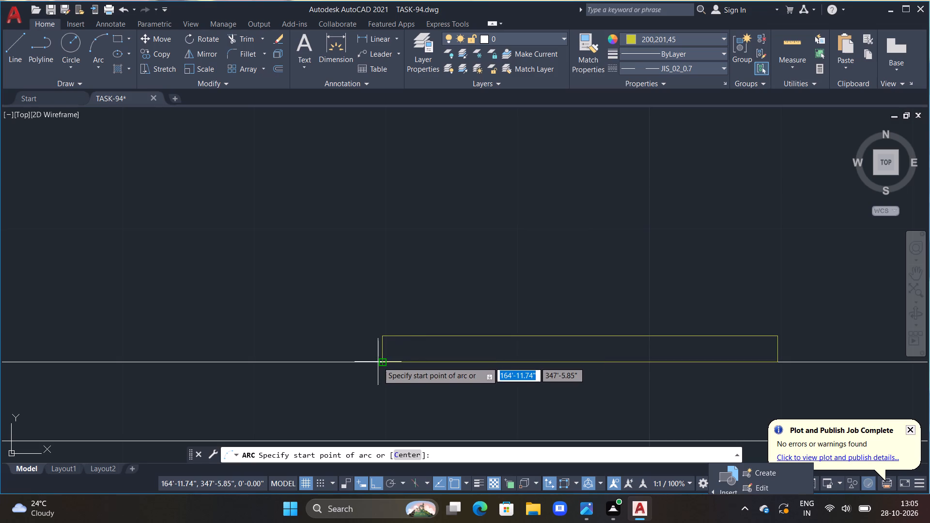
left_click(384, 359)
left_click(385, 337)
scroll(408, 240, "down", 2)
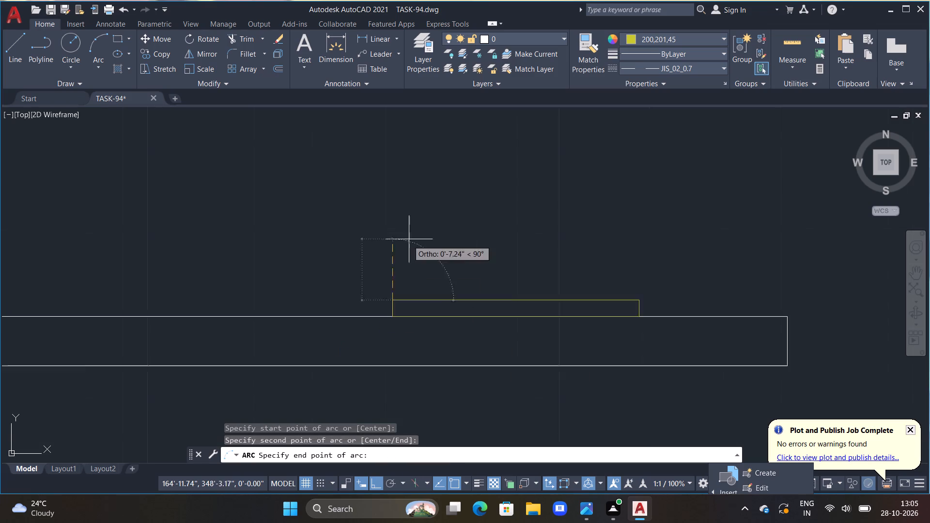
scroll(410, 238, "down", 1)
left_click(507, 172)
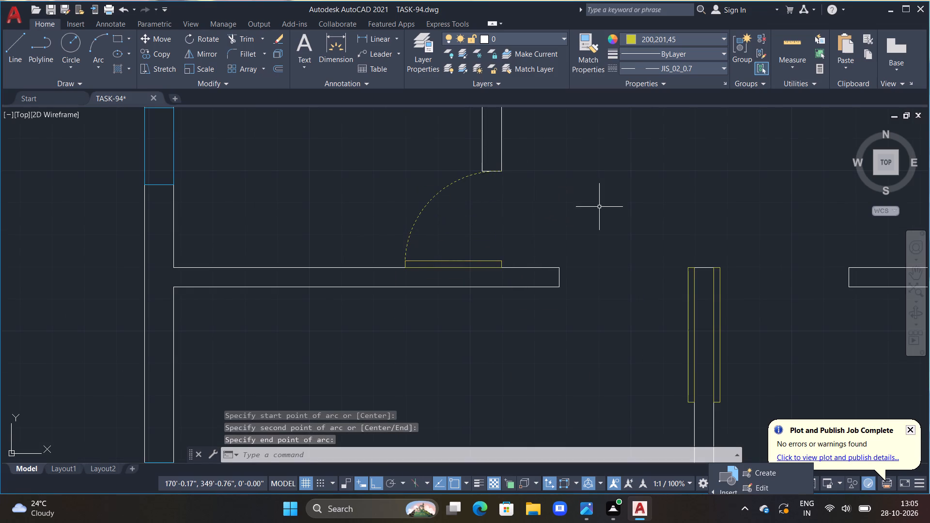
Draw a dashed swing arc through the lower corners of the leaf on the lower partition's west face to the western jamb's upper corner.
middle_click_drag(599, 207, 496, 185)
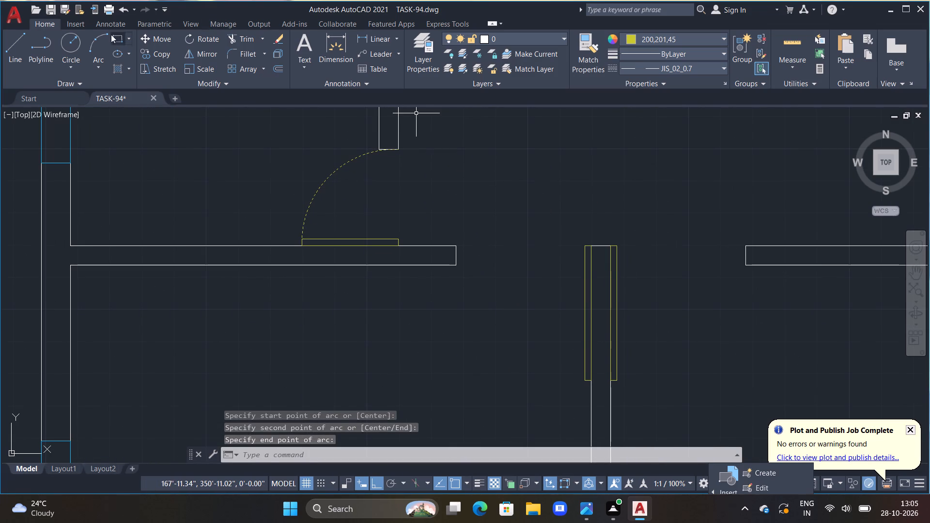
left_click(108, 34)
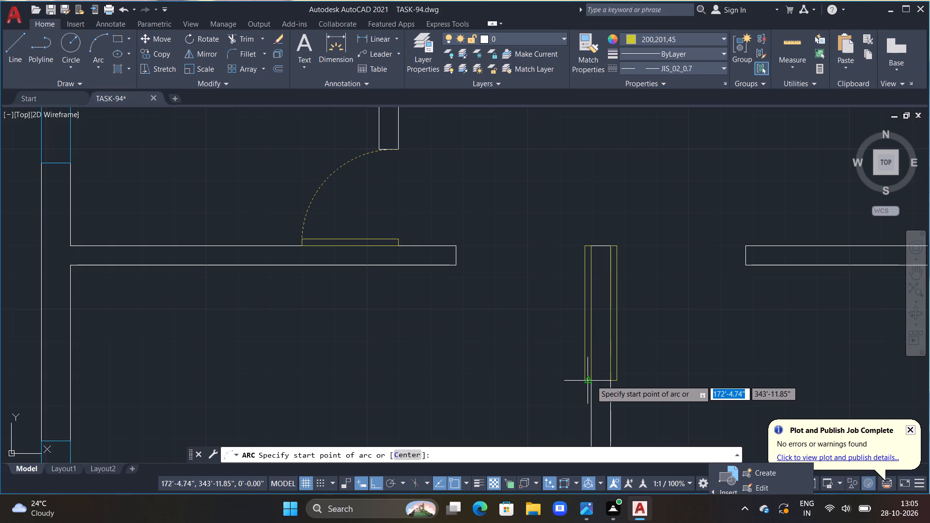
left_click(594, 380)
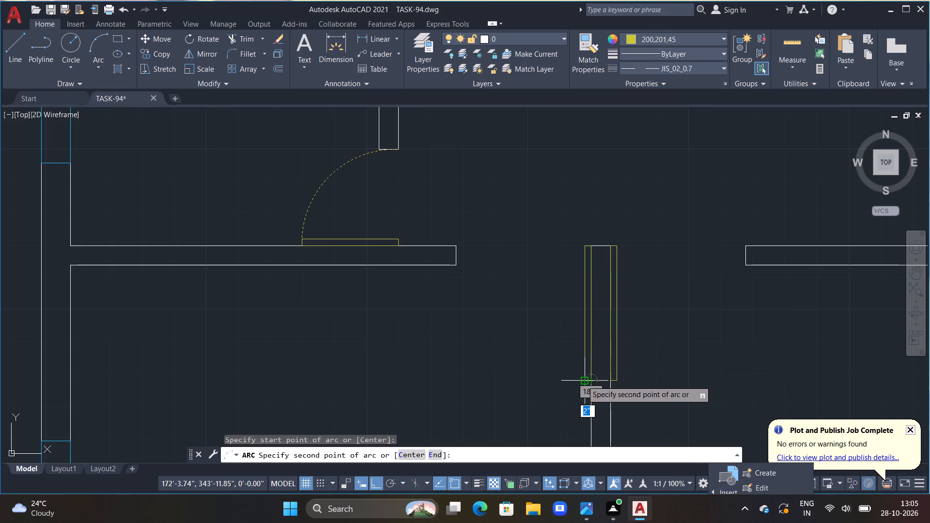
left_click(582, 380)
left_click(458, 247)
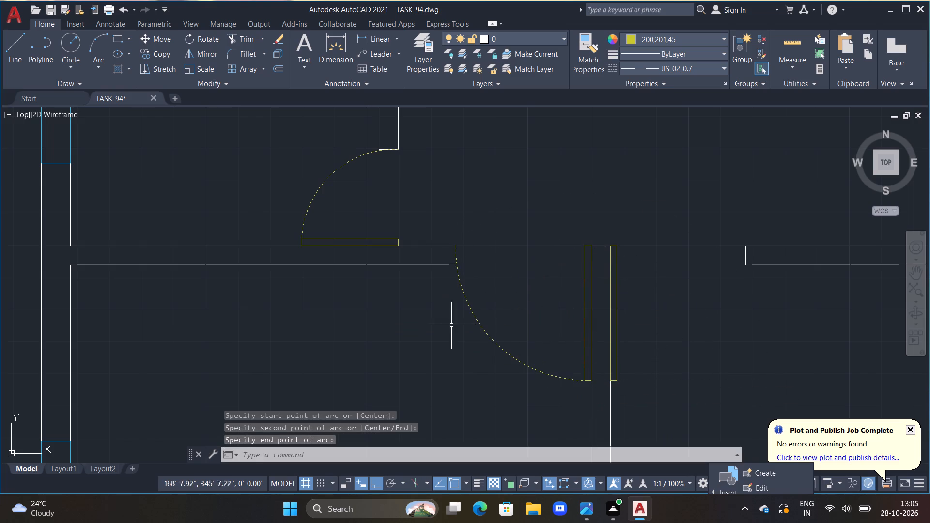
Draw a dashed swing arc through the lower corners of the leaf on the lower partition's east face to the eastern jamb's upper corner.
middle_click_drag(681, 320, 588, 280)
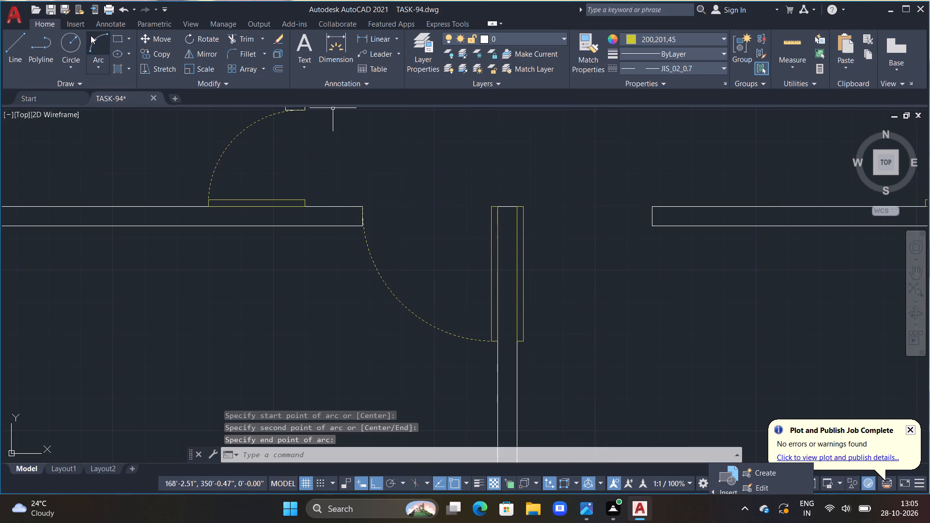
left_click_drag(91, 35, 91, 41)
double_click(516, 341)
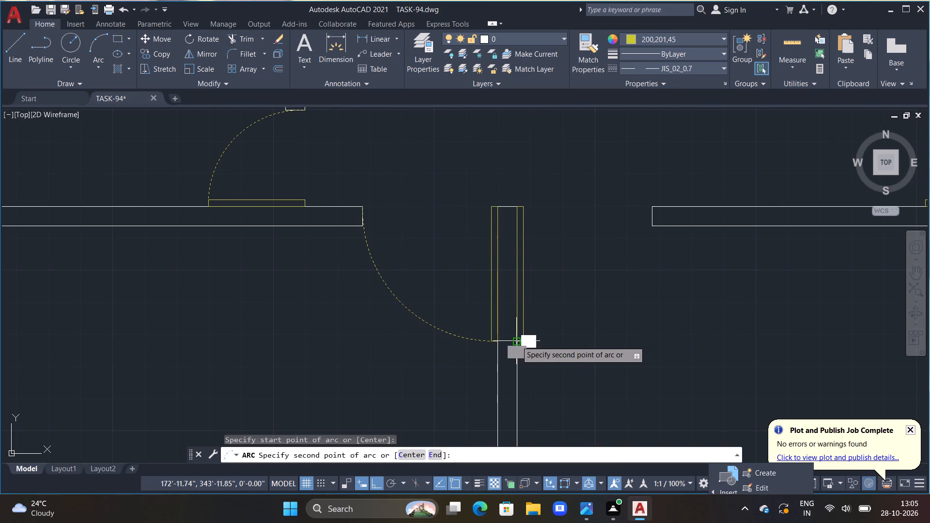
left_click(522, 341)
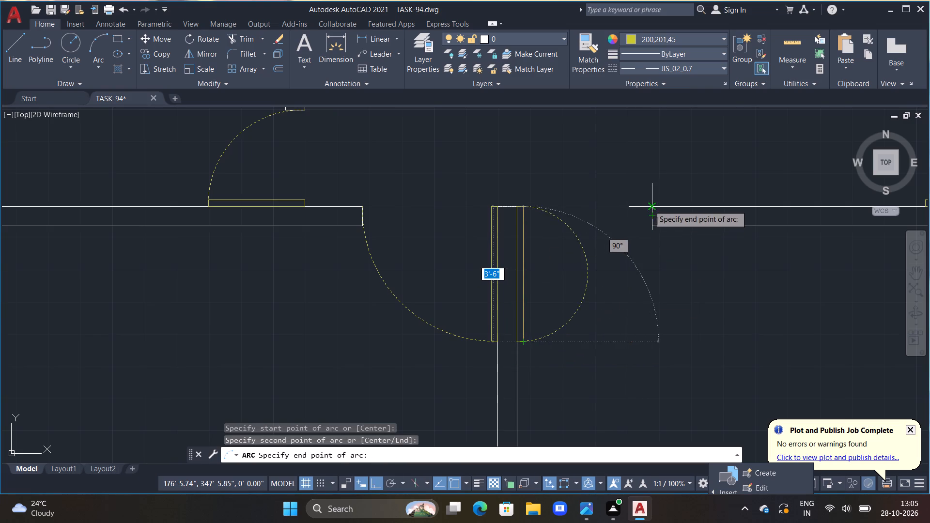
left_click(649, 205)
Draw a dashed swing arc through the west-end corners of the leaf left of the lift shaft to the lower-right corner of the wall above.
scroll(709, 241, "down", 2)
middle_click_drag(713, 267, 678, 269)
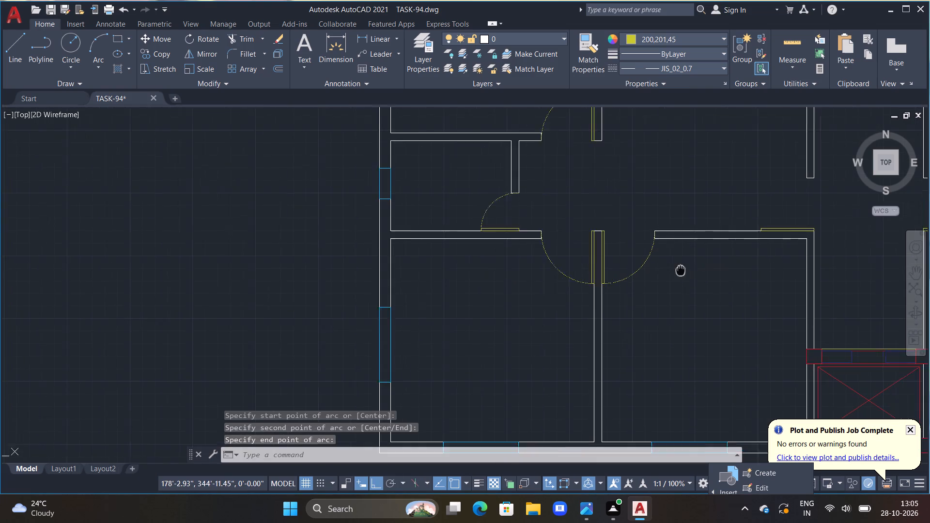
middle_click_drag(678, 269, 507, 294)
scroll(512, 294, "down", 1)
scroll(611, 241, "up", 2)
scroll(542, 242, "up", 1)
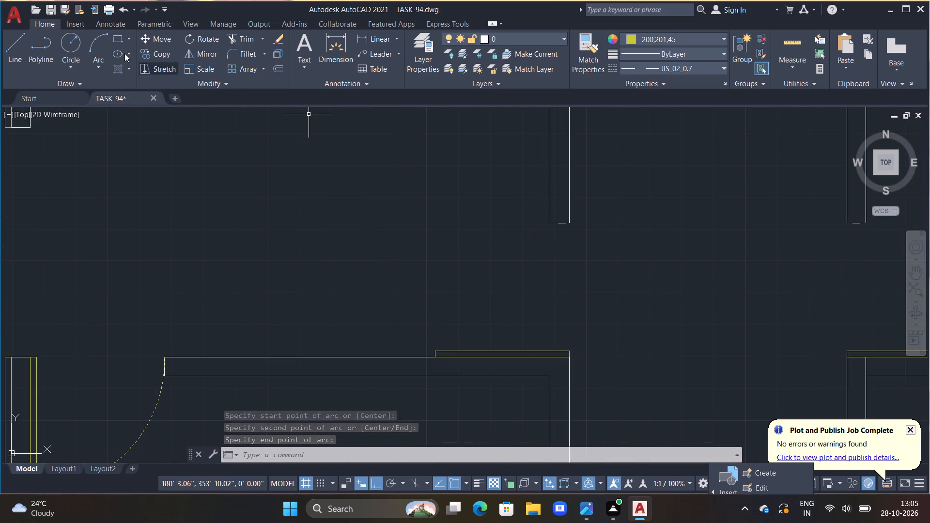
left_click(89, 34)
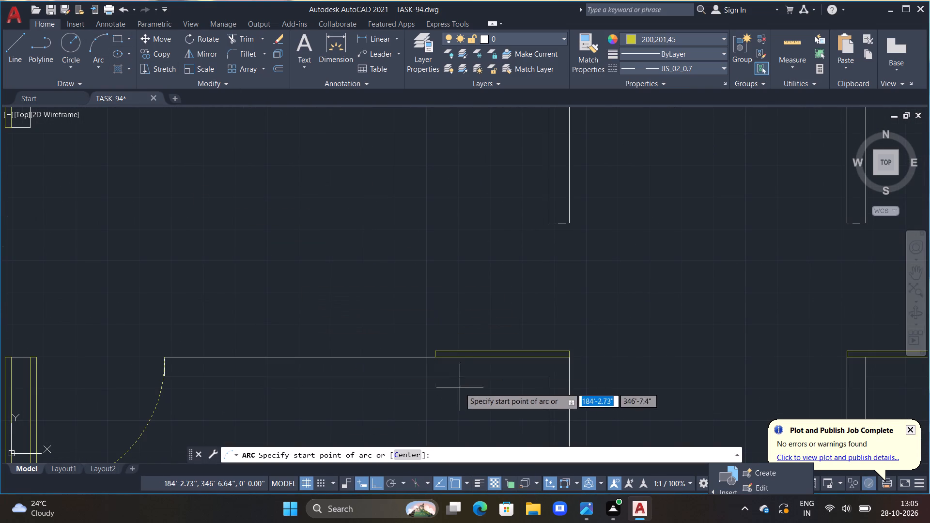
left_click(436, 358)
left_click(435, 348)
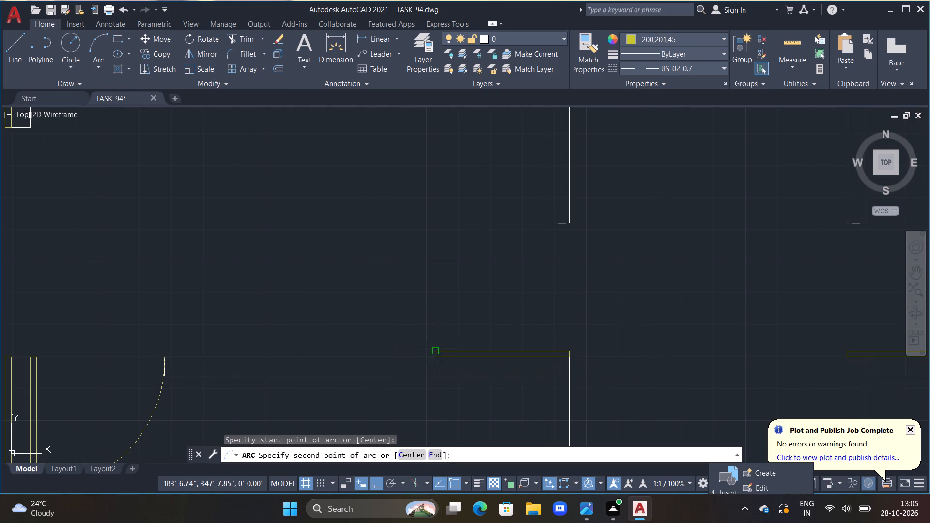
left_click(571, 224)
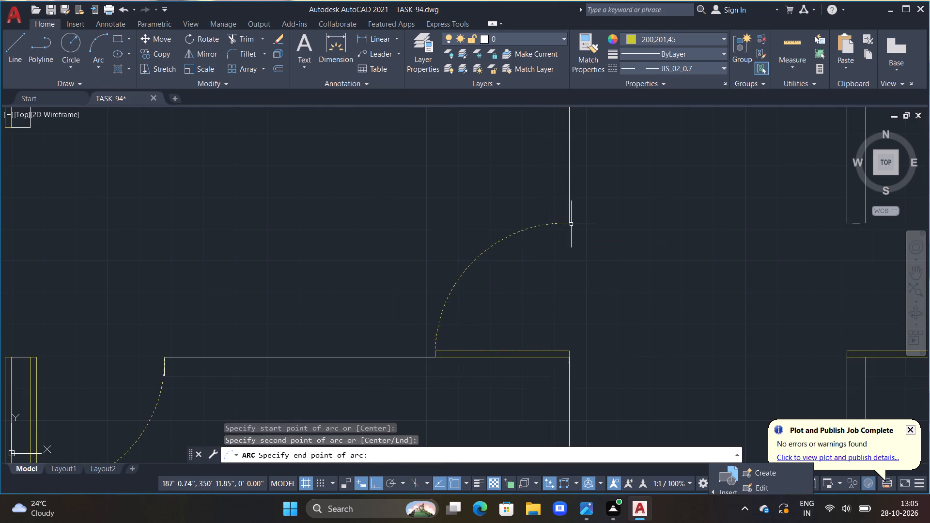
Draw a dashed swing arc through the east-end corners of the leaf right of the lift shaft to the lower-left corner of the wall above.
scroll(598, 229, "down", 3)
middle_click_drag(658, 255, 554, 241)
scroll(612, 219, "up", 1)
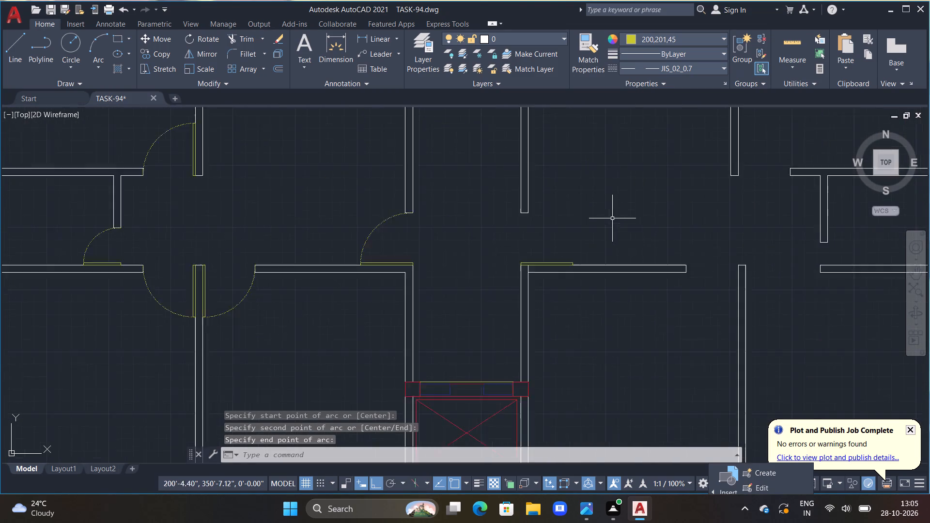
scroll(612, 218, "up", 1)
double_click(104, 48)
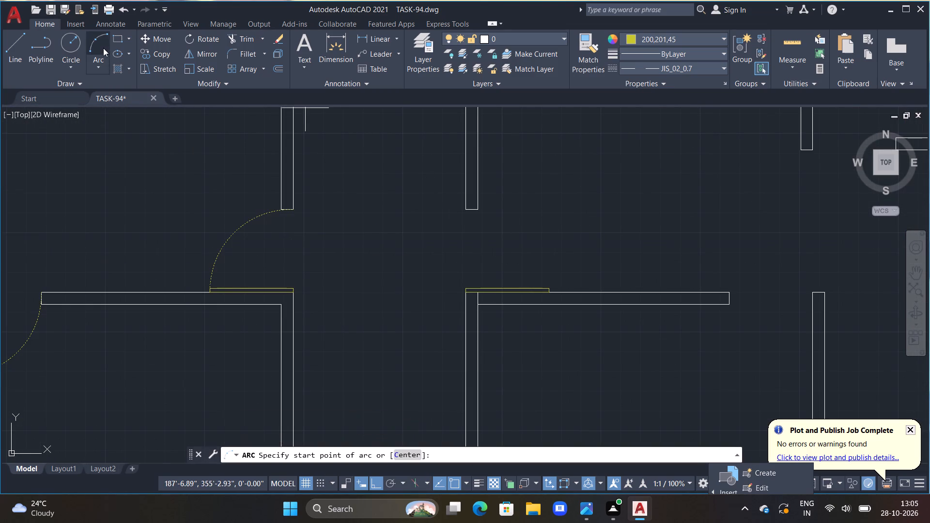
scroll(547, 288, "up", 4)
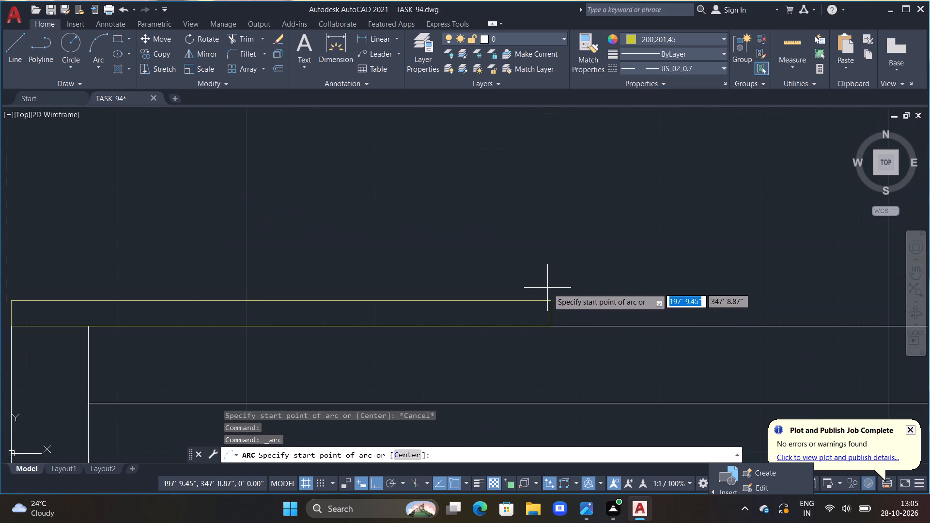
left_click(554, 325)
double_click(550, 299)
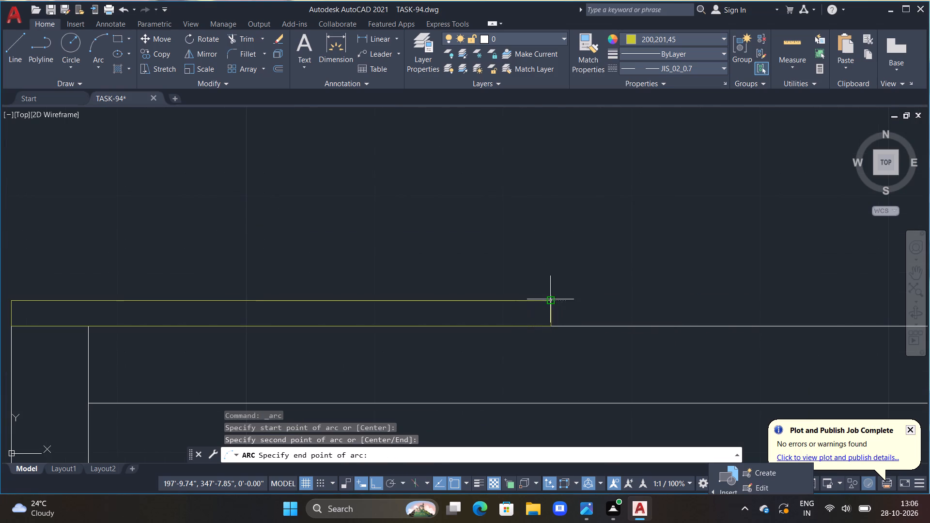
scroll(535, 238, "down", 3)
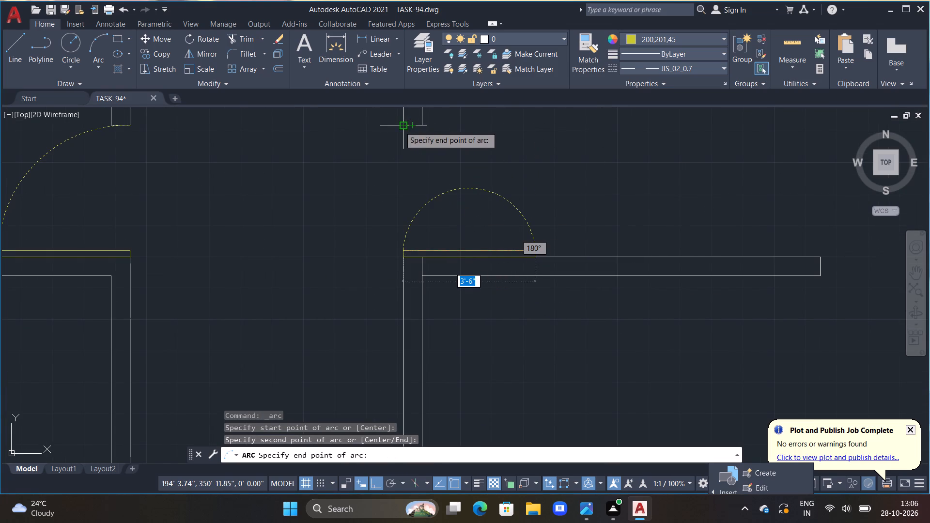
left_click(400, 126)
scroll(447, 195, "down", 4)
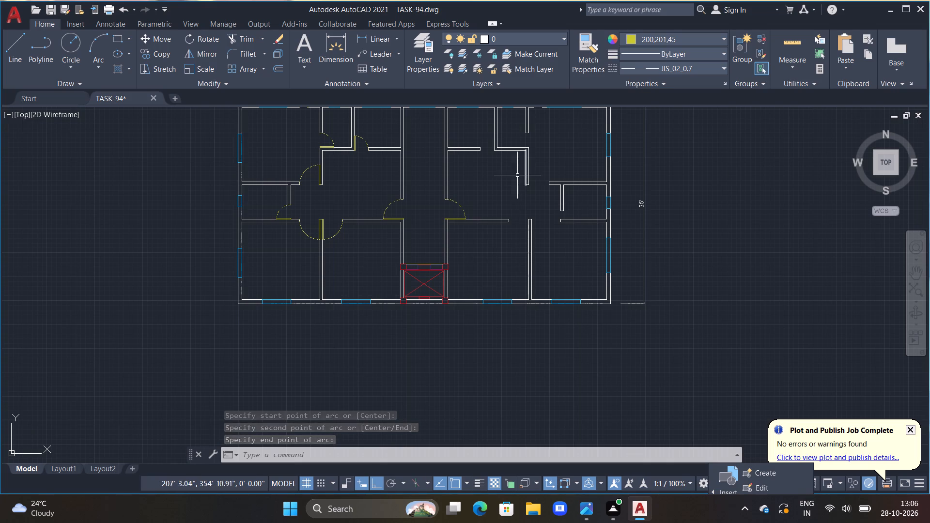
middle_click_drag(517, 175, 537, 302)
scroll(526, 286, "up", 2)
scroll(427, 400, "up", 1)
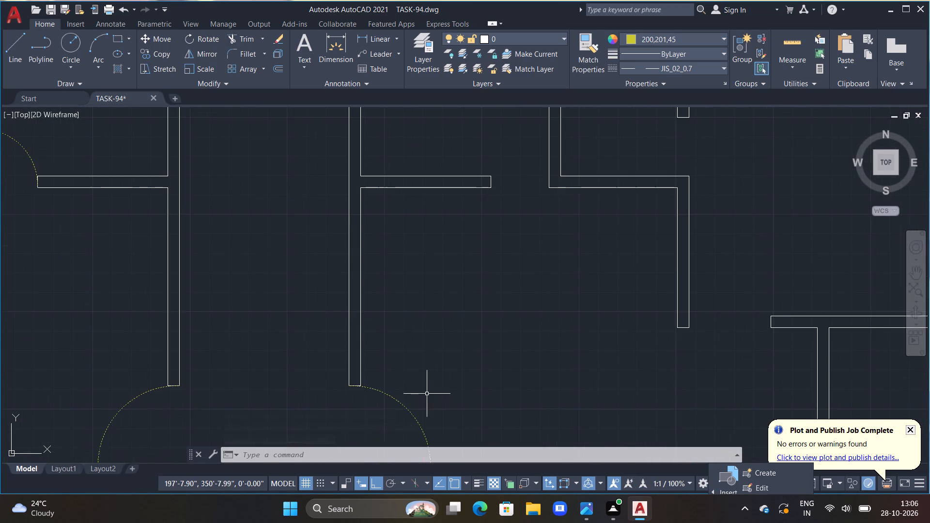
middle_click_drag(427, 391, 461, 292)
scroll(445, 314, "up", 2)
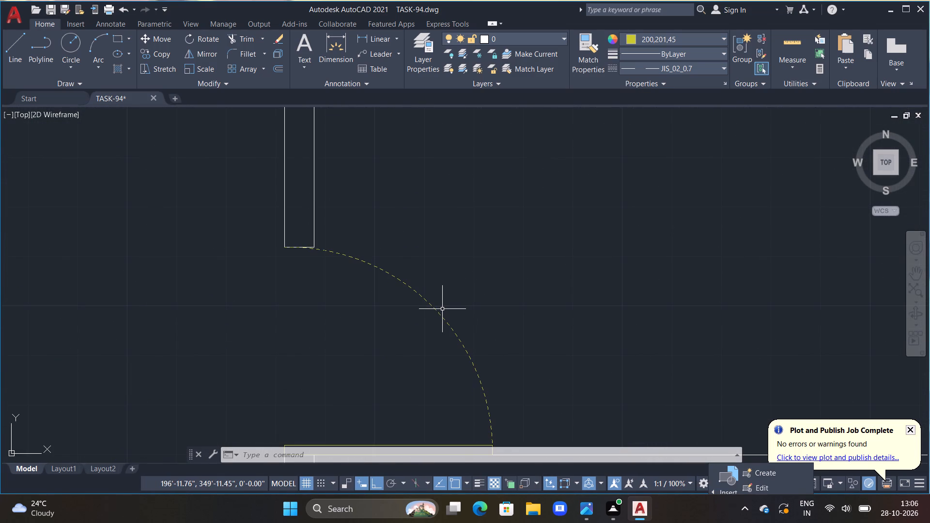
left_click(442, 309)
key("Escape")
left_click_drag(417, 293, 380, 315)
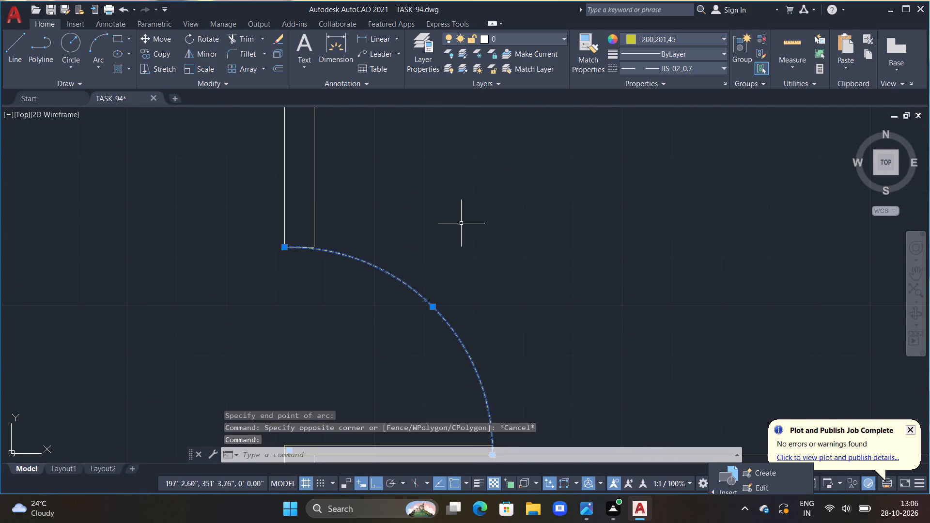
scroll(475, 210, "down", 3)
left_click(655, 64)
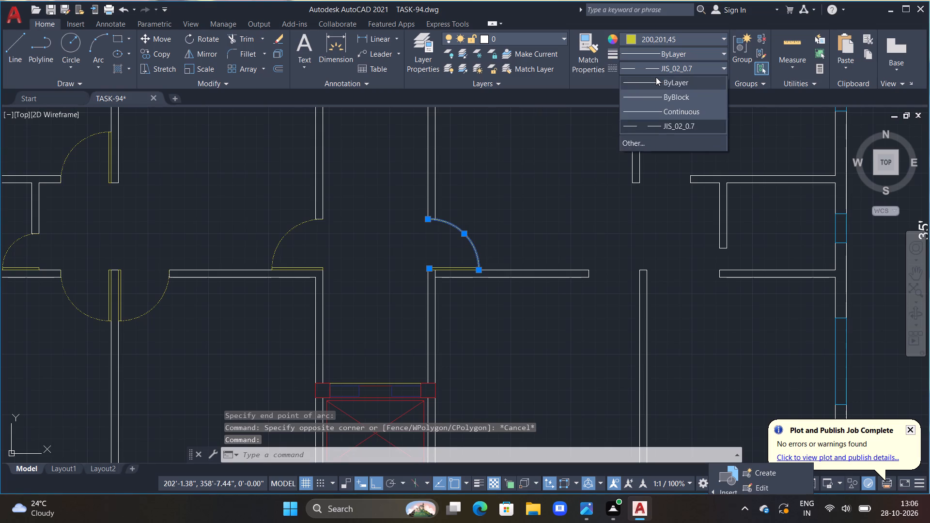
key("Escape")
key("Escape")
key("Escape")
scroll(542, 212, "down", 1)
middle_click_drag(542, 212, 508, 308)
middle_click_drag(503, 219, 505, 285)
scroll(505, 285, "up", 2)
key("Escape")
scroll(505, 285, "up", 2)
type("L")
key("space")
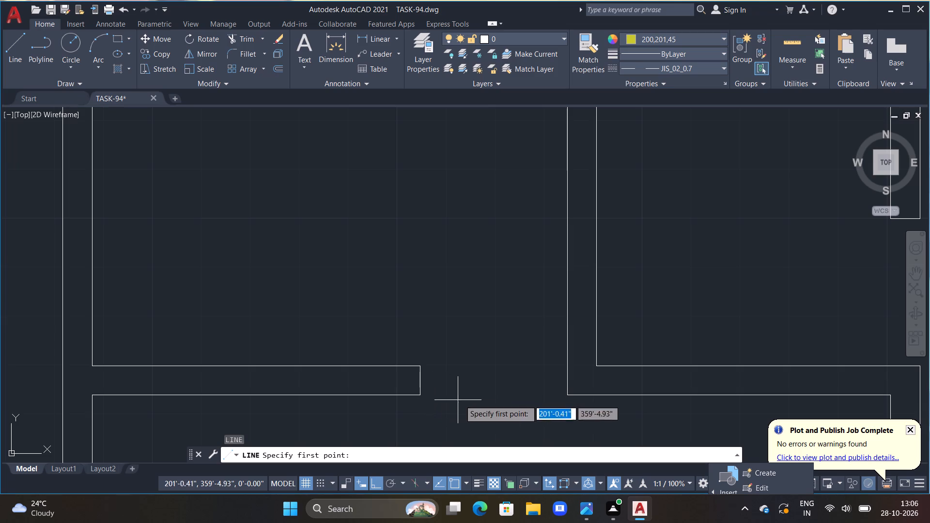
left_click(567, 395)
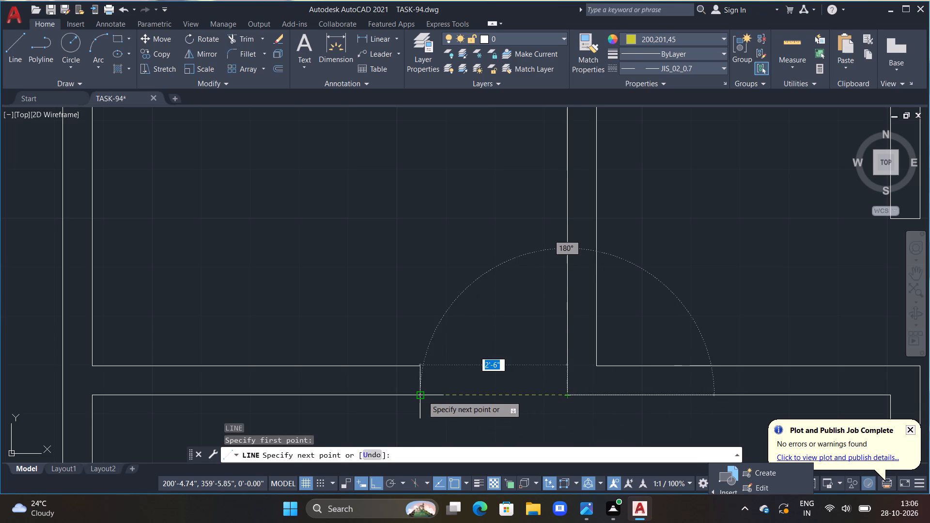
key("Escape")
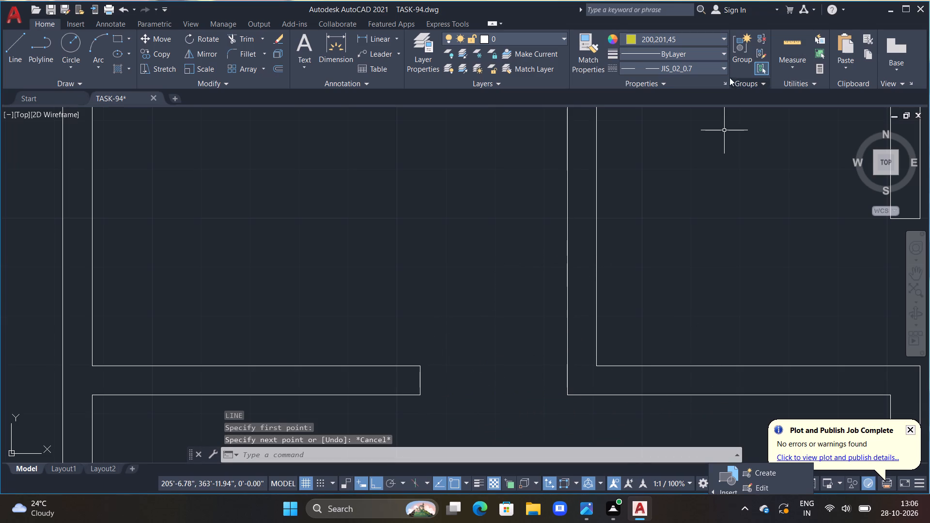
Set the linetype to ByLayer and draw a 2'6" by 2" leaf up the partition's west face from the eastern corner of the upper opening.
left_click(723, 70)
left_click(659, 85)
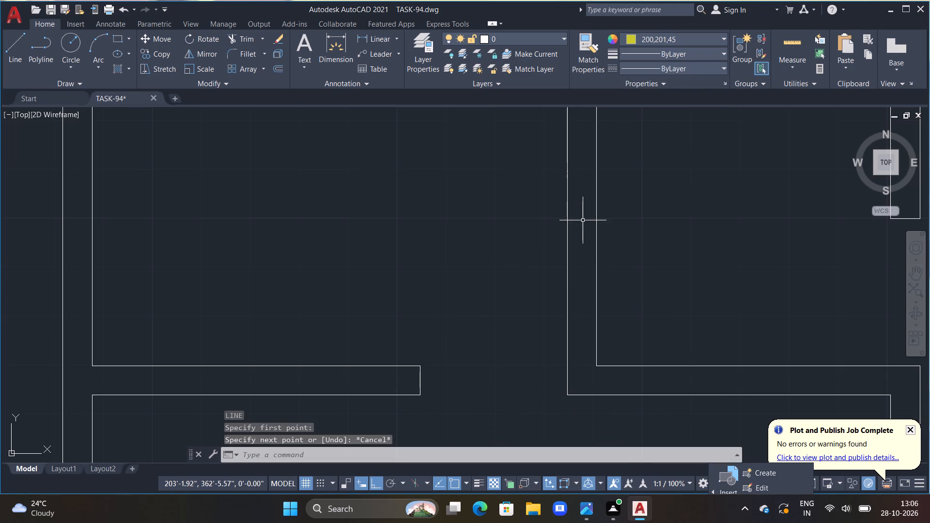
type("L")
key("space")
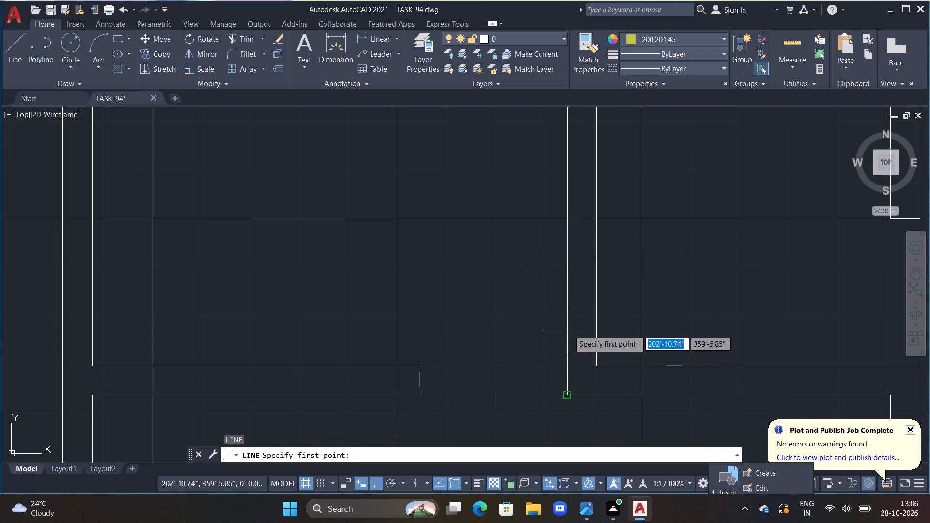
middle_click_drag(570, 304, 574, 220)
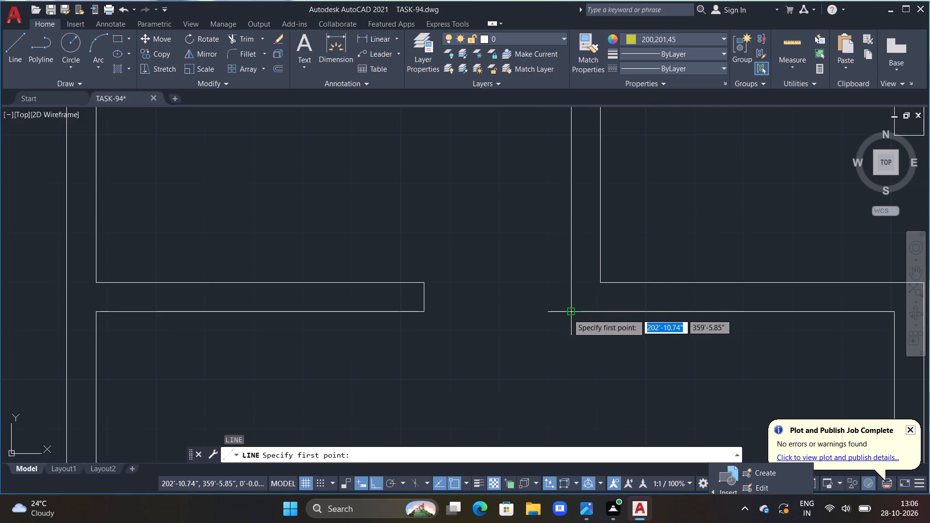
left_click(571, 311)
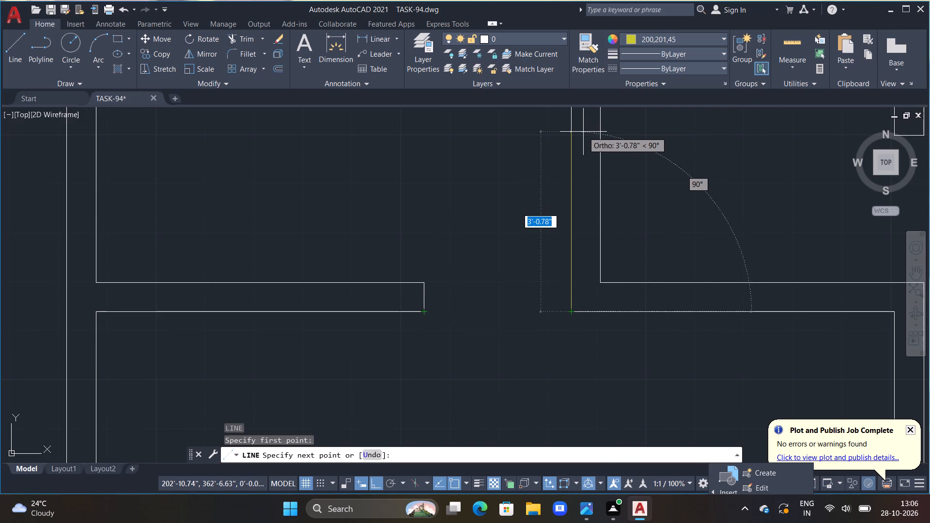
type("2'6\"")
key("Return")
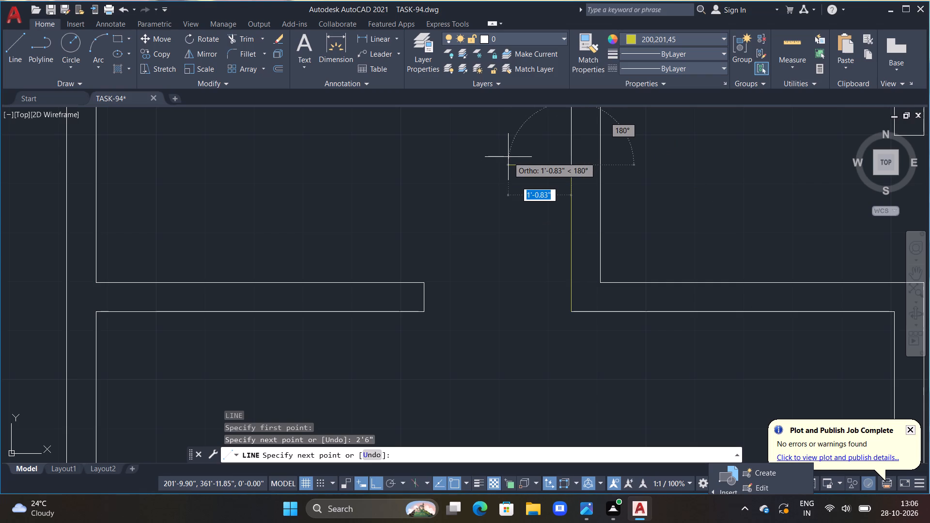
type("2\"")
key("Return")
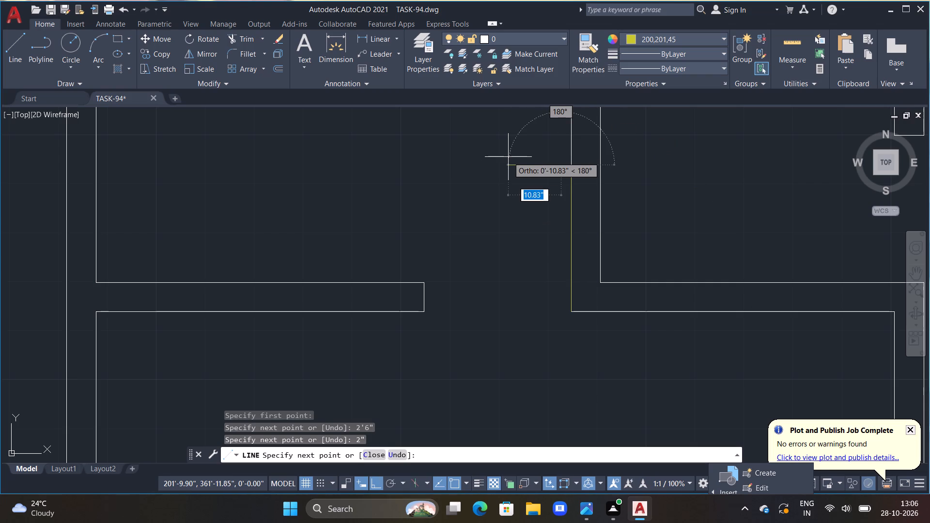
scroll(558, 308, "up", 1)
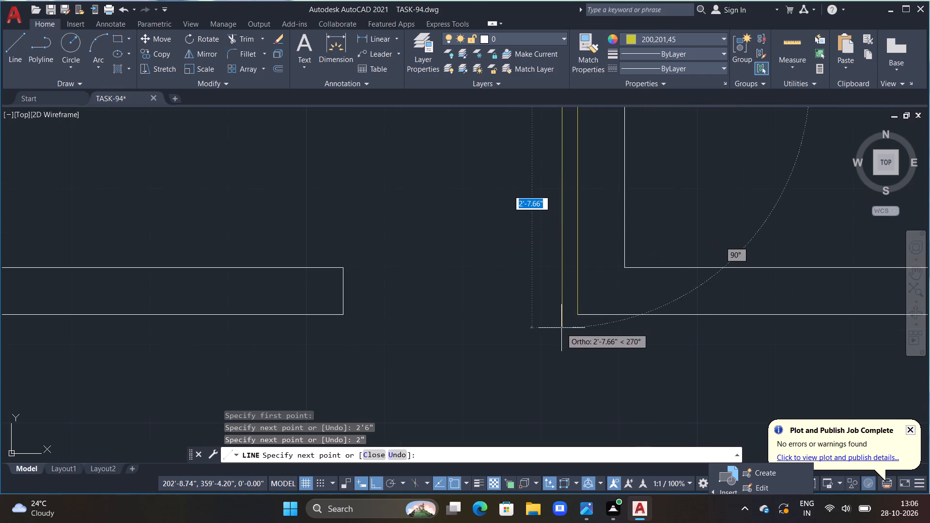
left_click(562, 314)
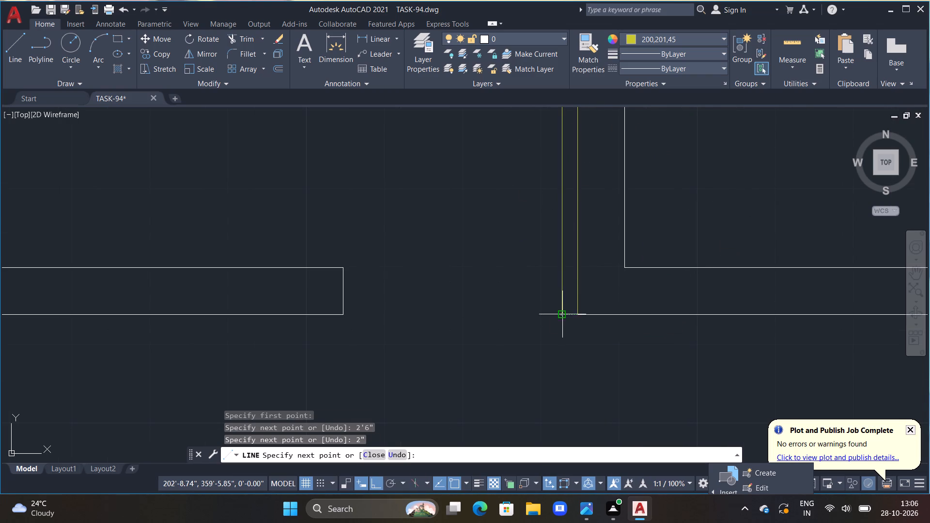
left_click(579, 316)
key("Escape")
Draw a 2'6" by 2" horizontal leaf along the small upper room's bottom wall, running west from that wall's upper east corner.
scroll(579, 316, "down", 2)
middle_click_drag(657, 245, 514, 265)
scroll(631, 244, "up", 1)
type("L")
key("space")
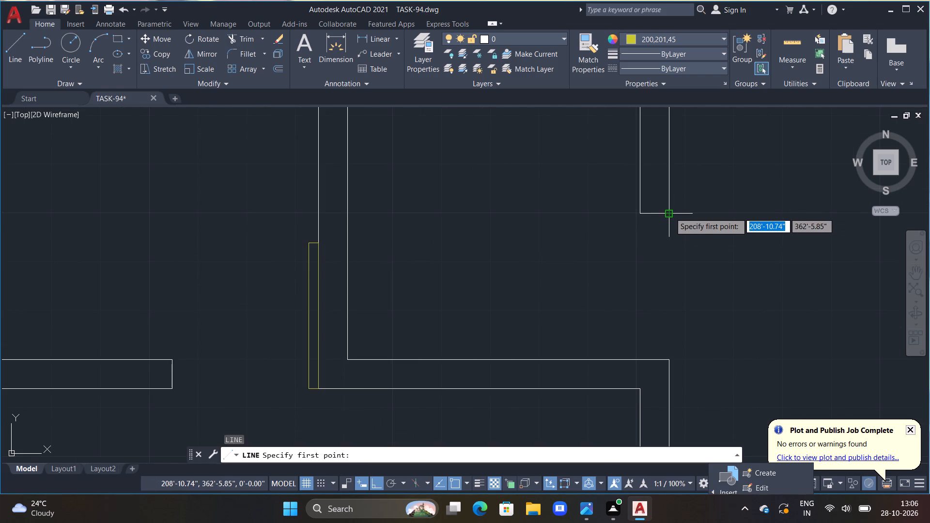
left_click_drag(667, 360, 661, 346)
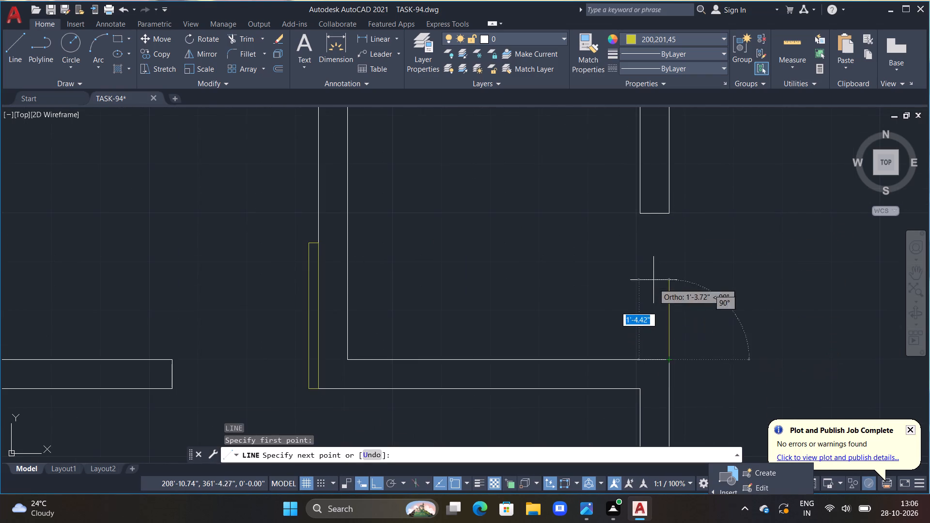
type("2'555")
key("BackSpace")
key("BackSpace")
key("BackSpace")
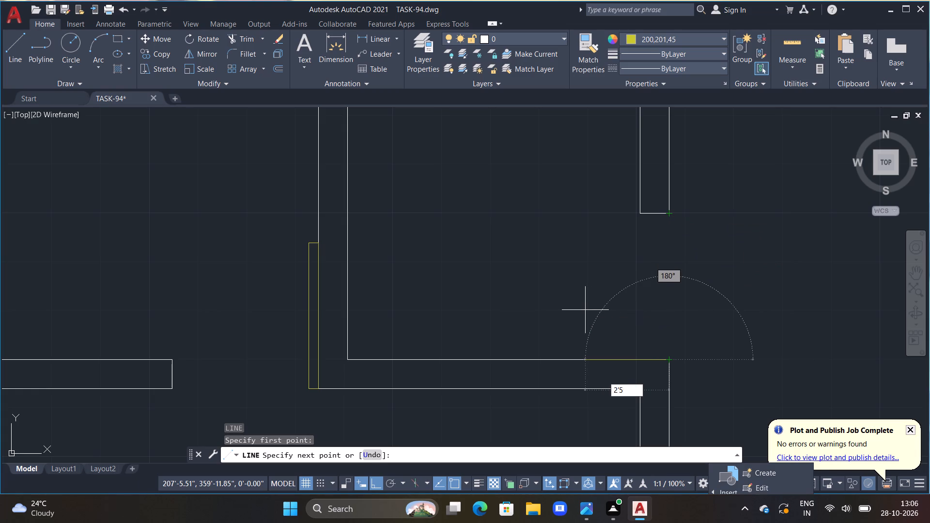
type("6\"")
key("Return")
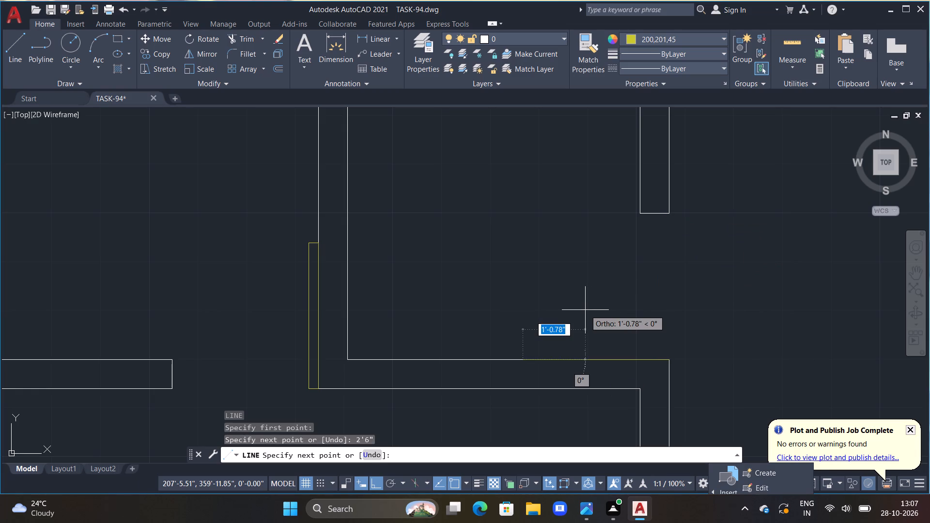
type("2\"")
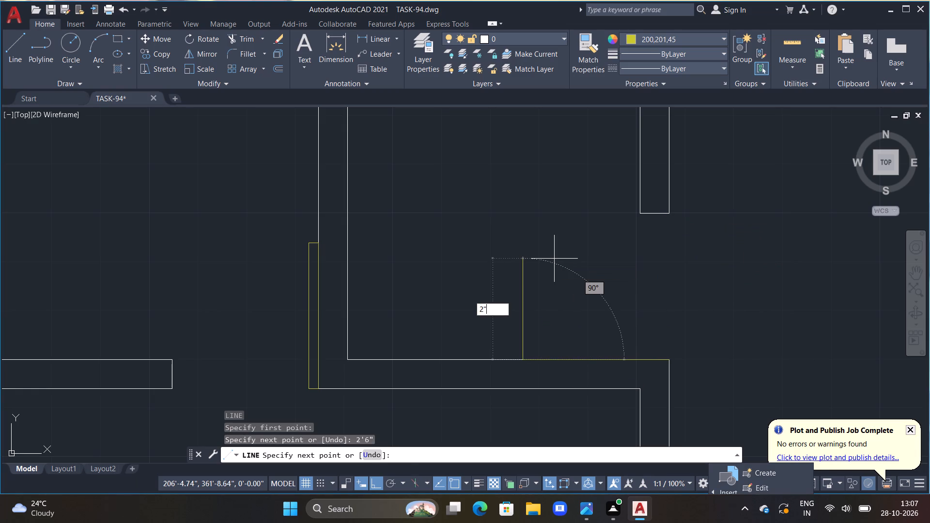
key("Return")
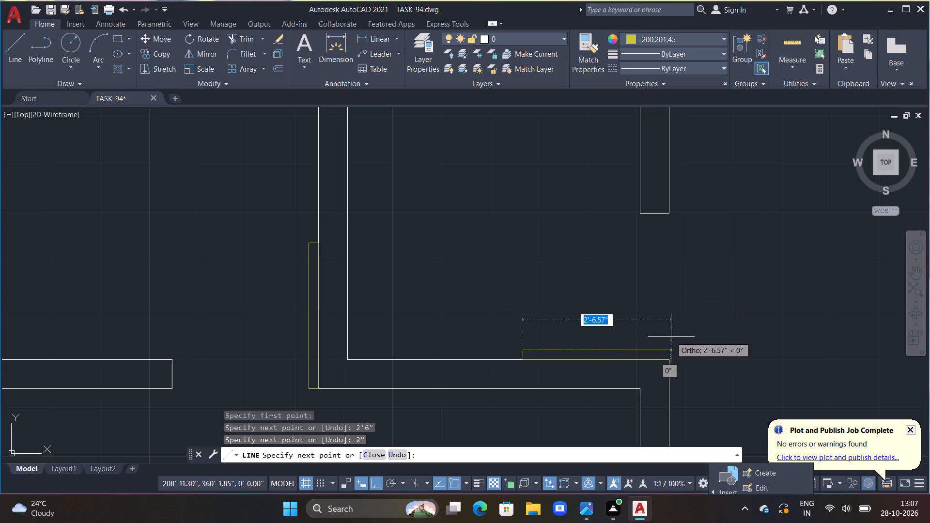
left_click_drag(668, 349, 667, 356)
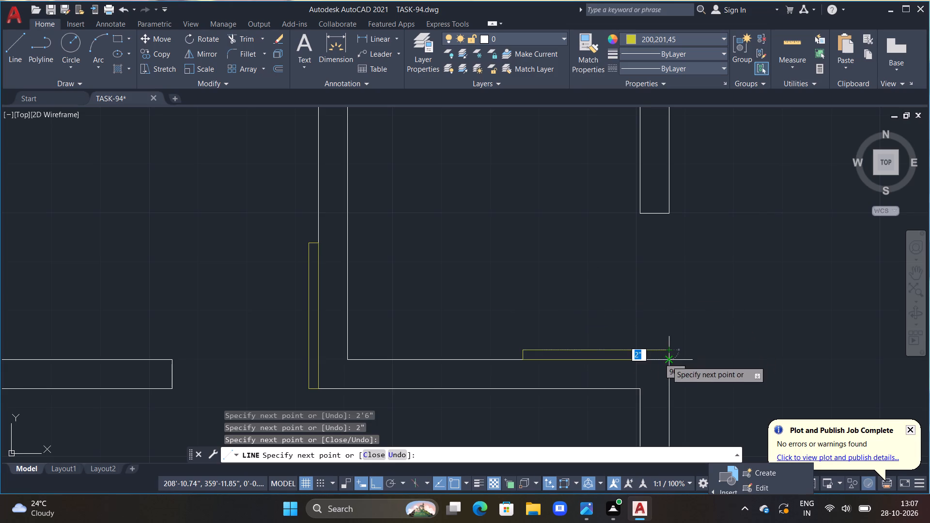
left_click(666, 361)
key("Escape")
Draw a 1'6" by 2" vertical leaf in the top exterior wall's opening, rising from the western jamb's lower corner.
scroll(666, 359, "down", 2)
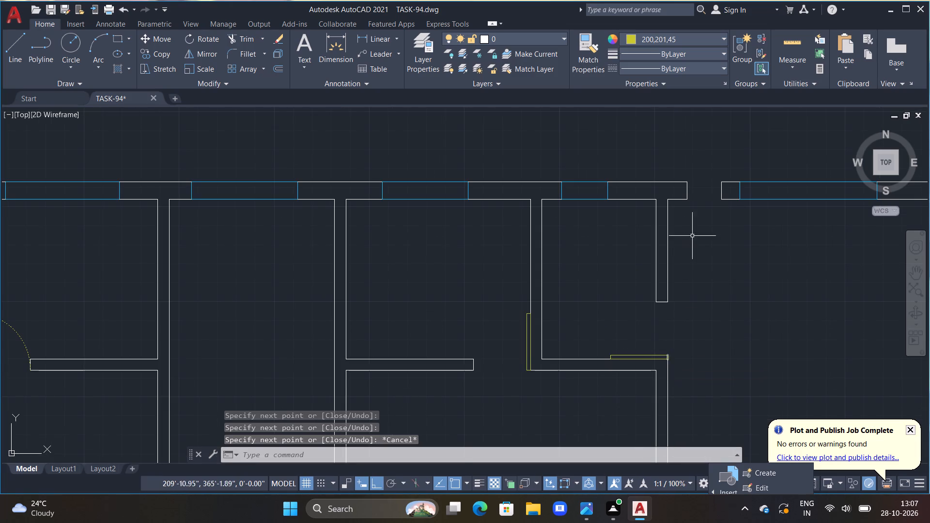
middle_click_drag(701, 190, 636, 229)
scroll(636, 229, "up", 3)
type("L")
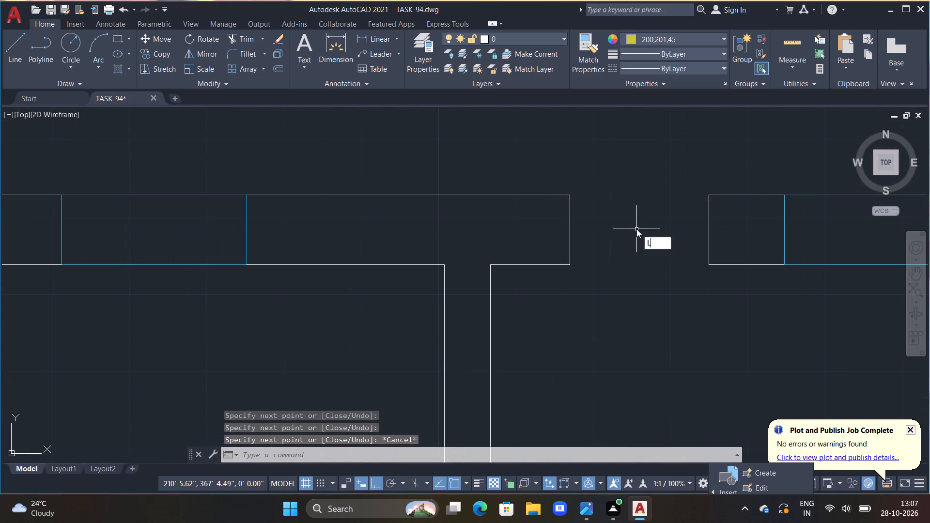
key("space")
left_click(571, 263)
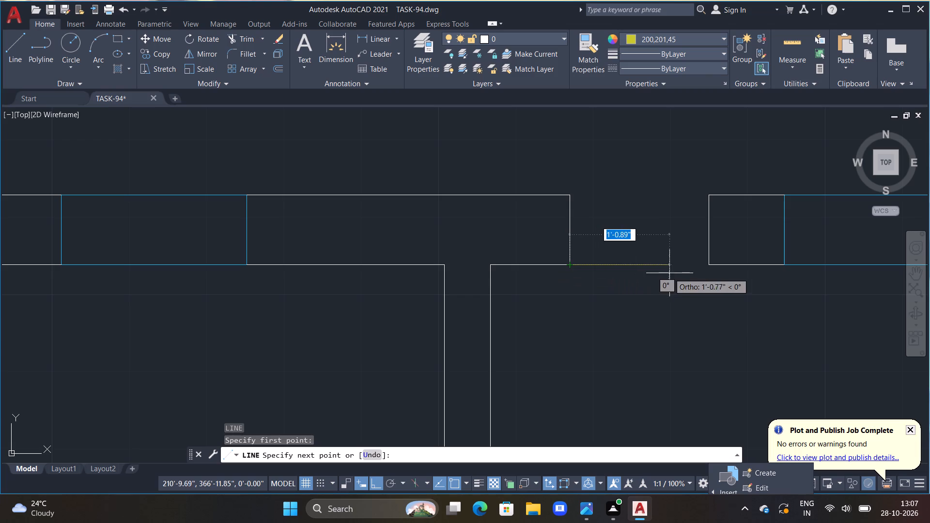
middle_click_drag(644, 205, 636, 299)
type("1'6\"")
key("Return")
type("2\"")
key("Return")
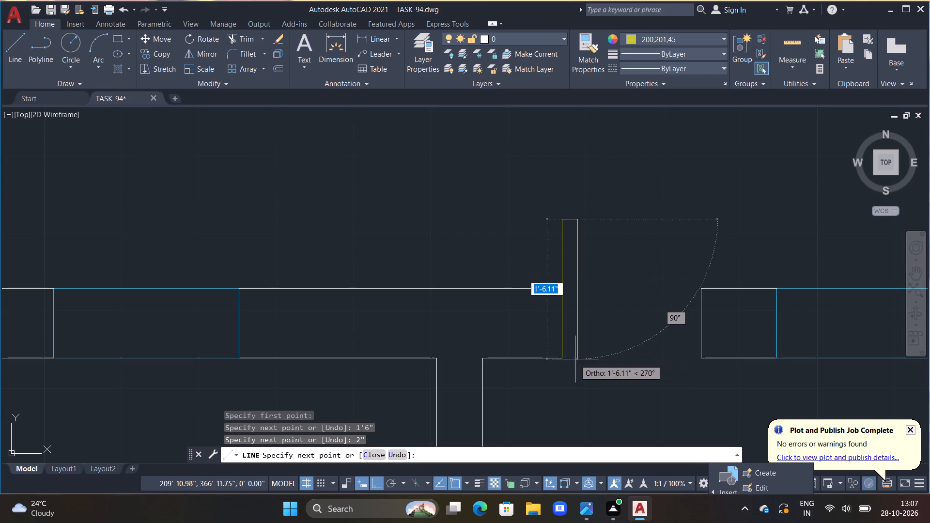
double_click(577, 358)
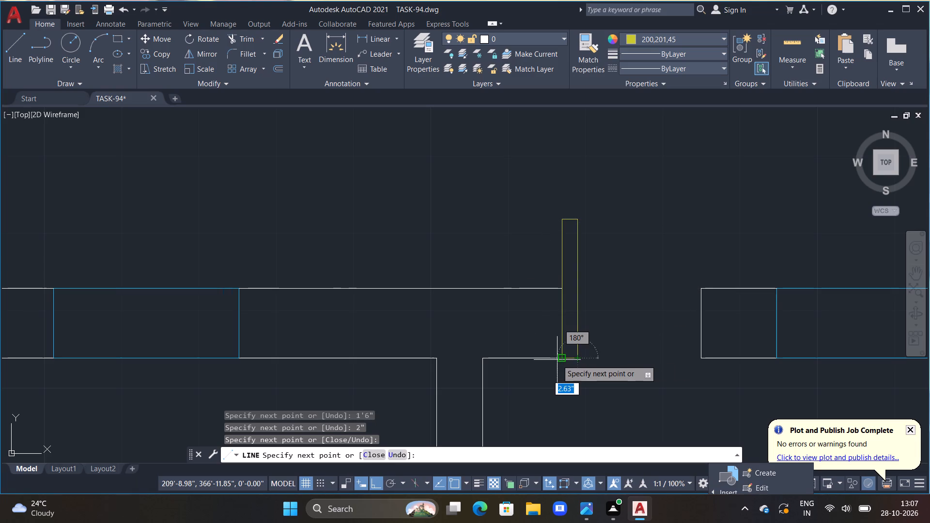
left_click(561, 357)
key("Escape")
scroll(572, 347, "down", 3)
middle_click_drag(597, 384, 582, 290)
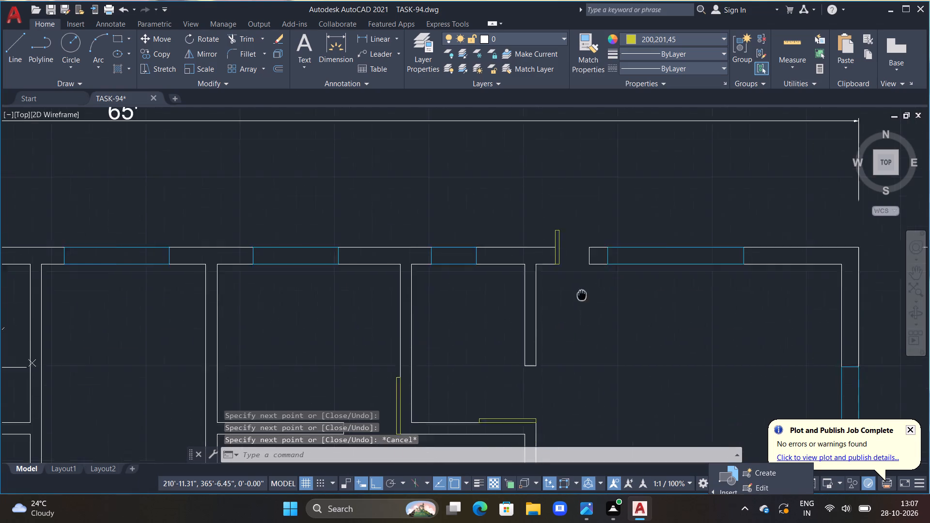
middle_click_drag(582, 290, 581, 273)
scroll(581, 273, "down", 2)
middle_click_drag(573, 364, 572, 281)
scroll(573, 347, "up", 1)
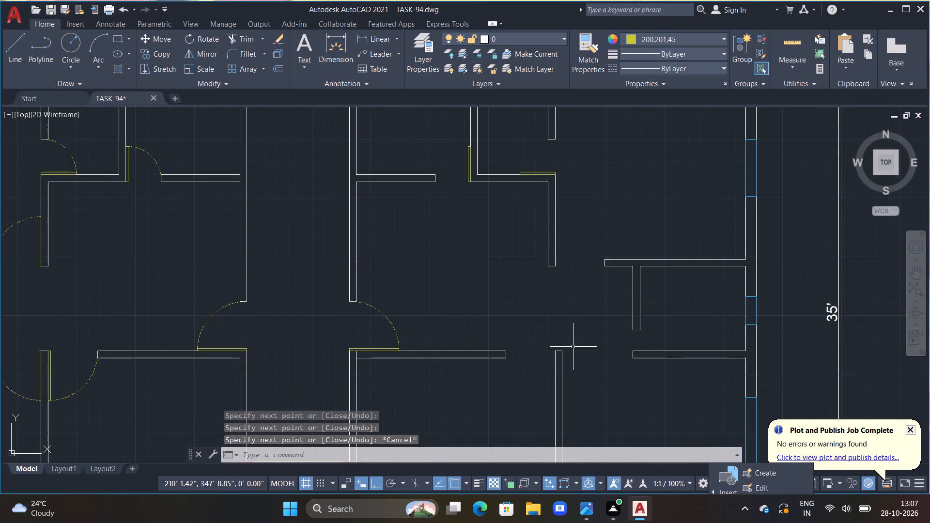
Draw a 3'6" by 2" vertical leaf up the partition's east face from its lower east corner, west of the small eastern room.
middle_click_drag(582, 360, 564, 277)
middle_click_drag(573, 187, 596, 325)
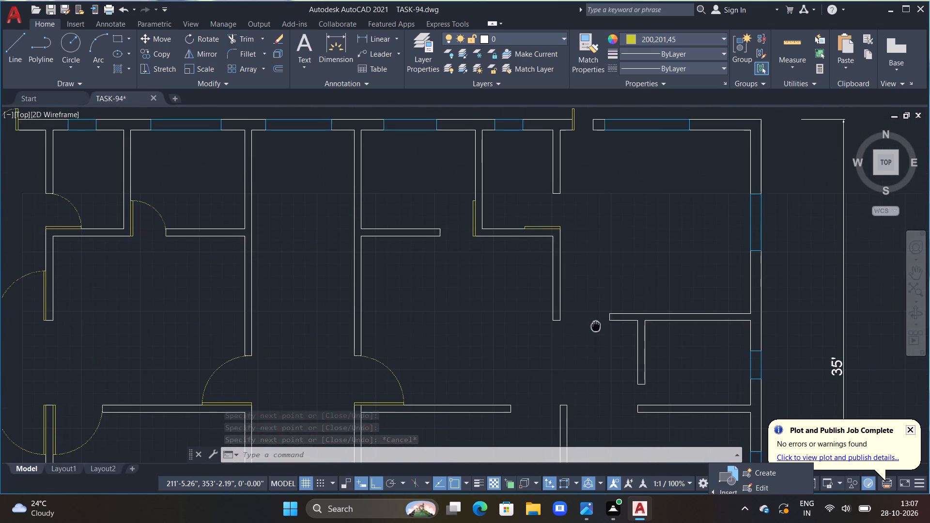
middle_click_drag(596, 325, 596, 325)
scroll(597, 317, "up", 1)
type("L")
key("space")
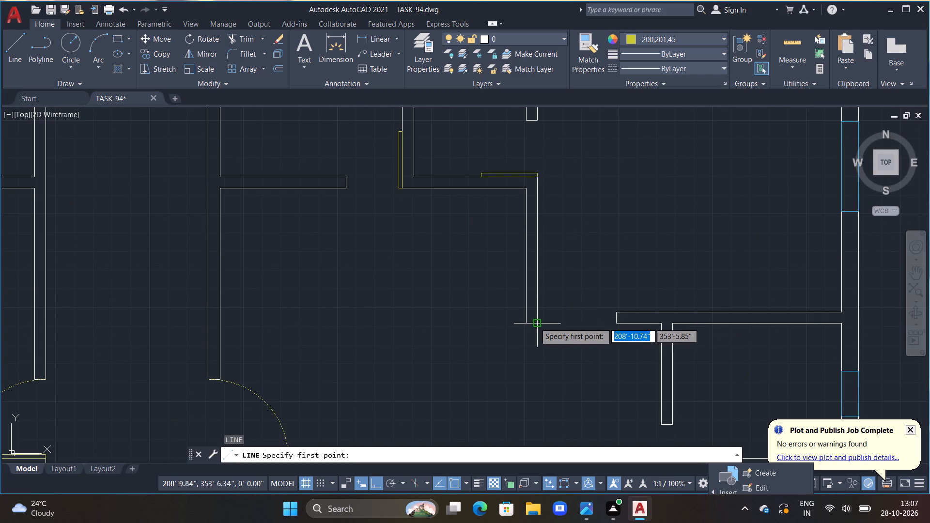
left_click_drag(539, 323, 556, 326)
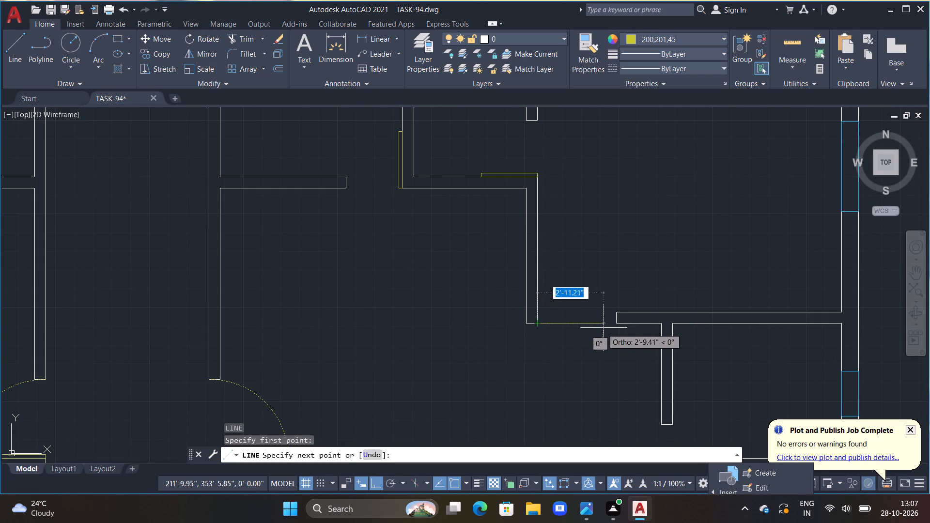
type("3'6\"")
key("Return")
type("2\"")
key("Return")
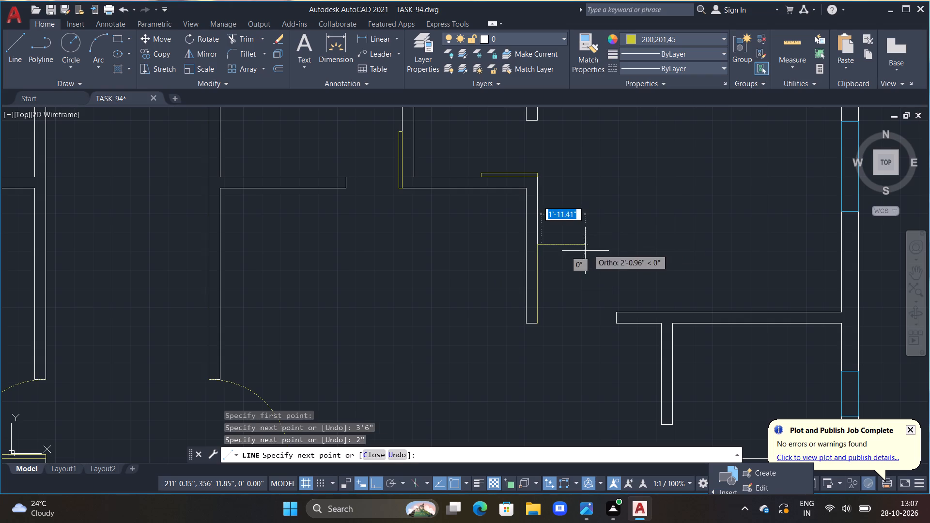
scroll(540, 323, "up", 3)
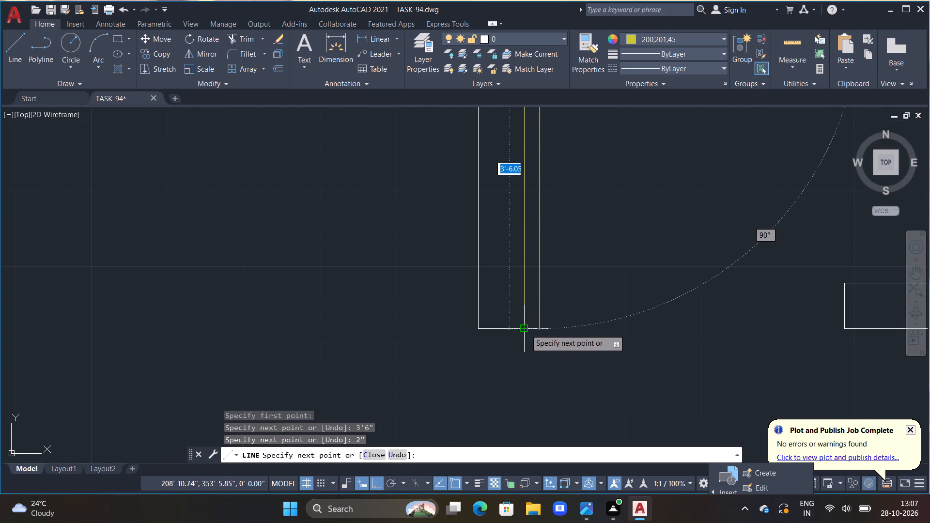
left_click(540, 327)
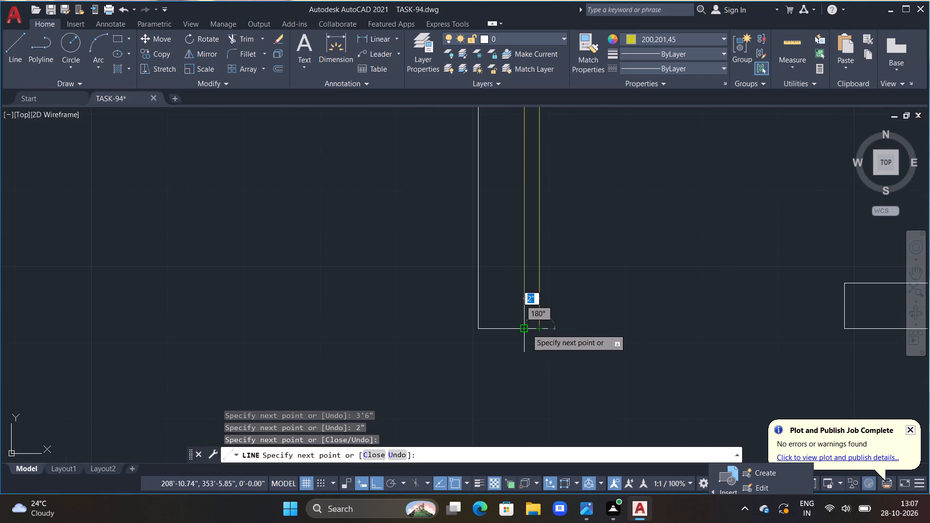
left_click(524, 328)
key("Escape")
Draw a 1'6" by 2" horizontal leaf on top of the small eastern room's bottom wall, running east from that wall's upper west corner.
scroll(642, 313, "down", 3)
middle_click_drag(627, 300, 503, 185)
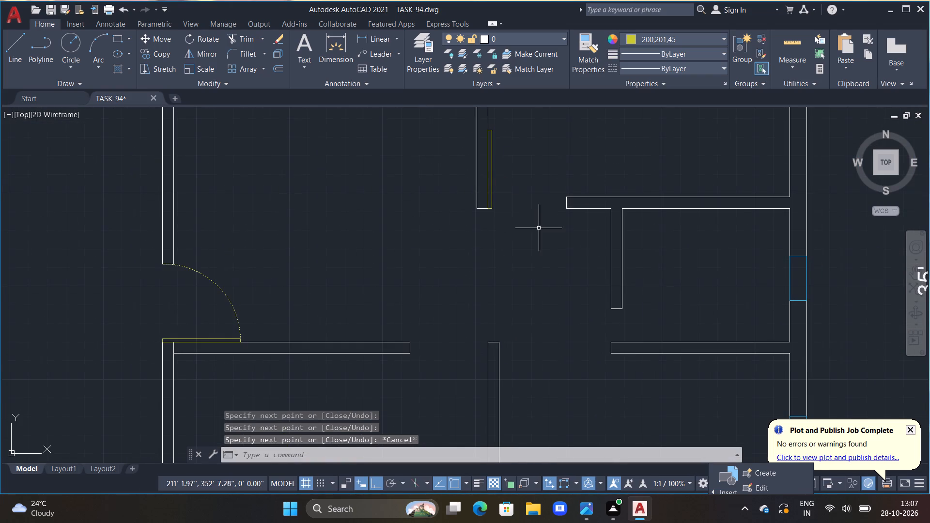
type("L")
key("space")
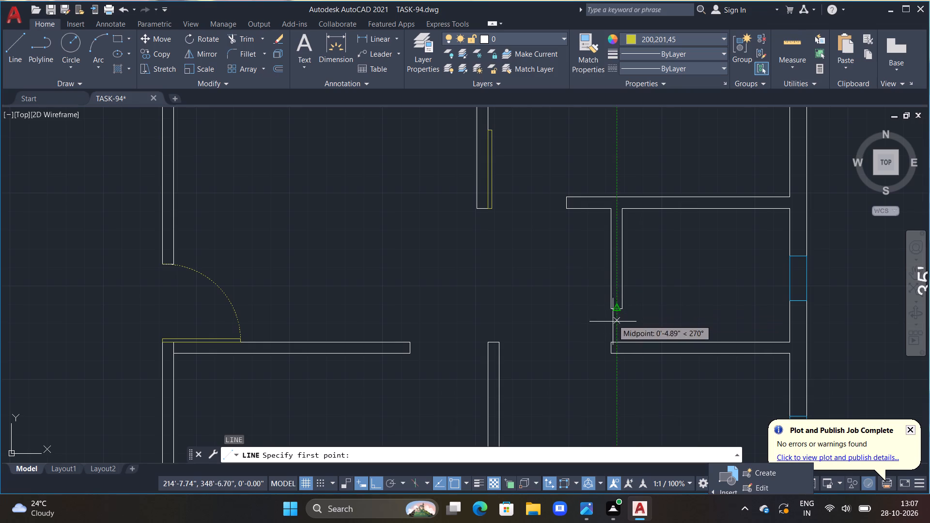
left_click_drag(612, 341, 613, 330)
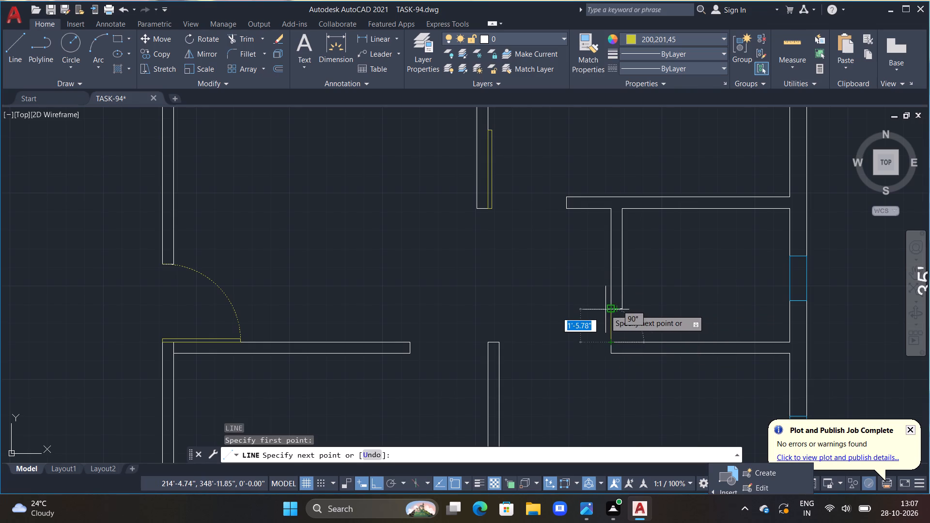
type("1'6\"")
key("Return")
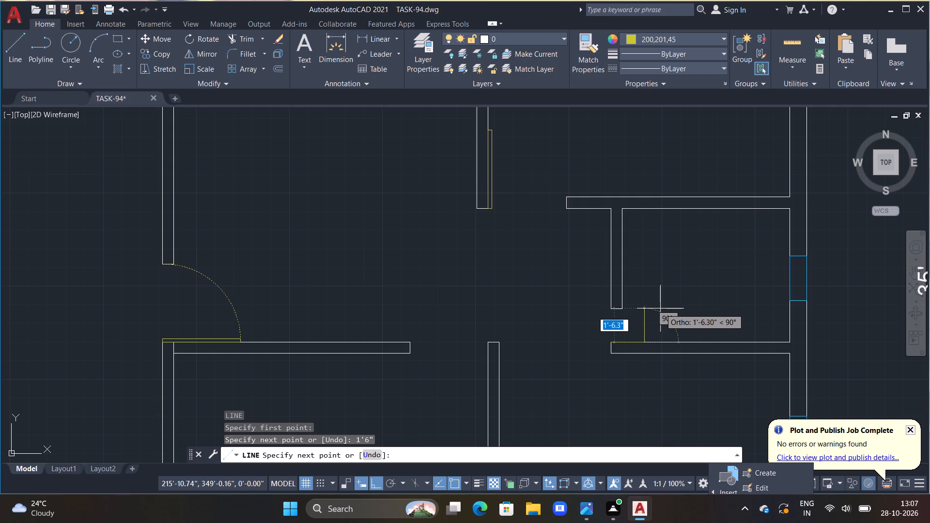
type("2\"")
key("Return")
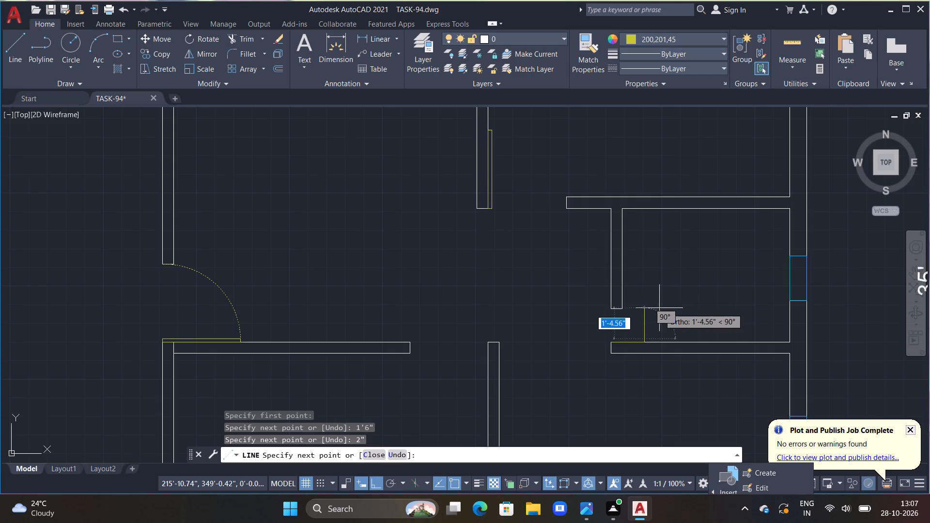
scroll(628, 329, "up", 3)
middle_click_drag(564, 347, 526, 282)
scroll(524, 281, "up", 1)
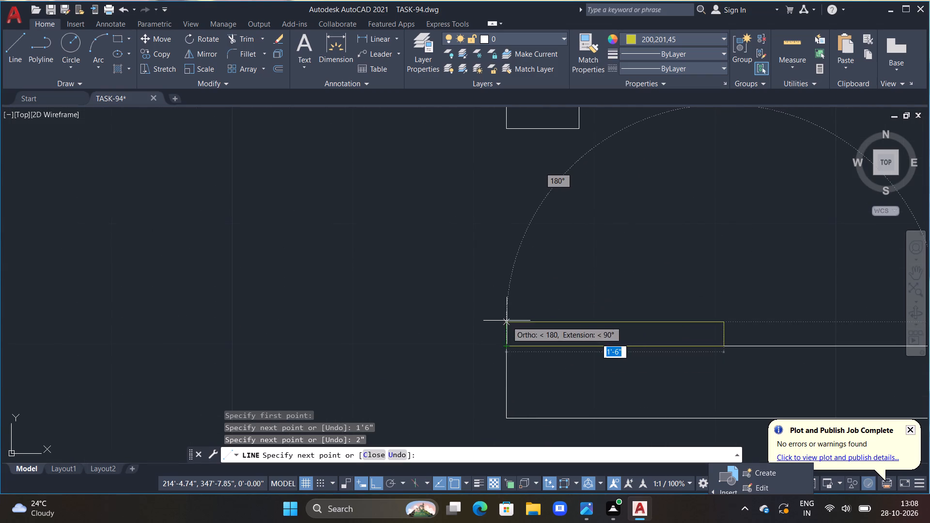
left_click(506, 320)
left_click(508, 345)
key("Escape")
Draw a 3'6" by 2" vertical leaf down the west face of the partition between the two lower eastern rooms, from its upper west corner.
scroll(508, 345, "down", 4)
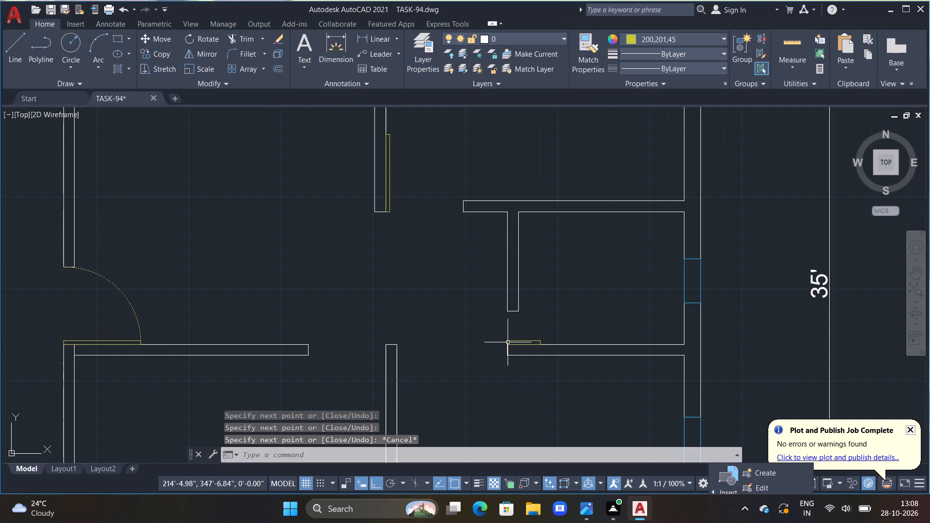
scroll(499, 337, "down", 1)
middle_click_drag(447, 321, 518, 269)
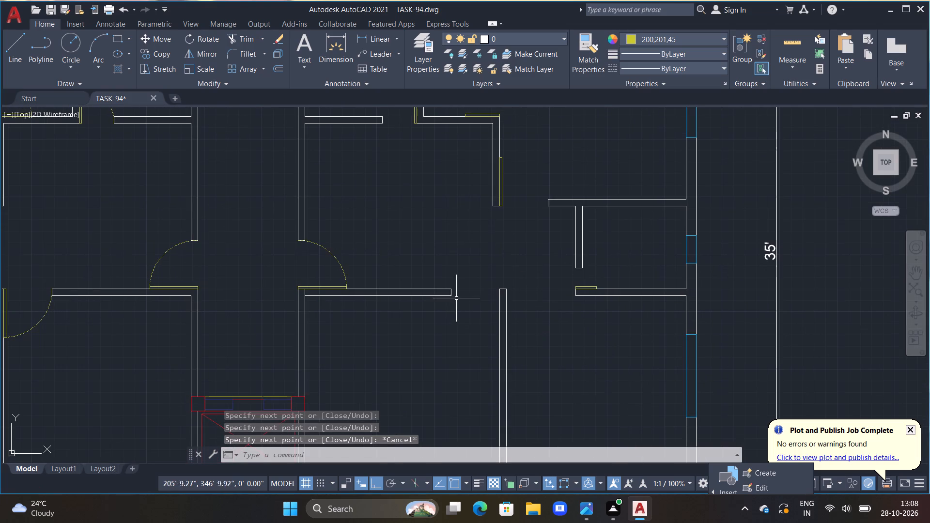
scroll(467, 280, "up", 1)
type("L")
key("space")
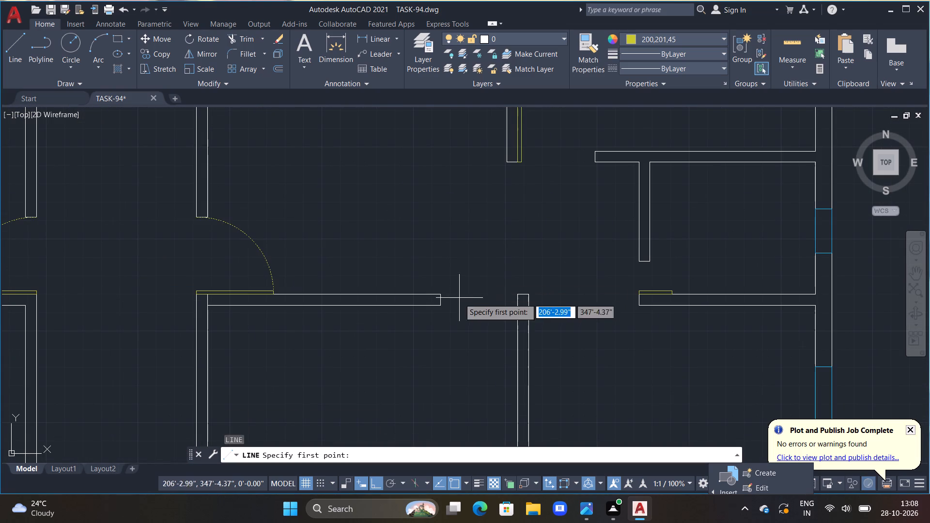
left_click(514, 295)
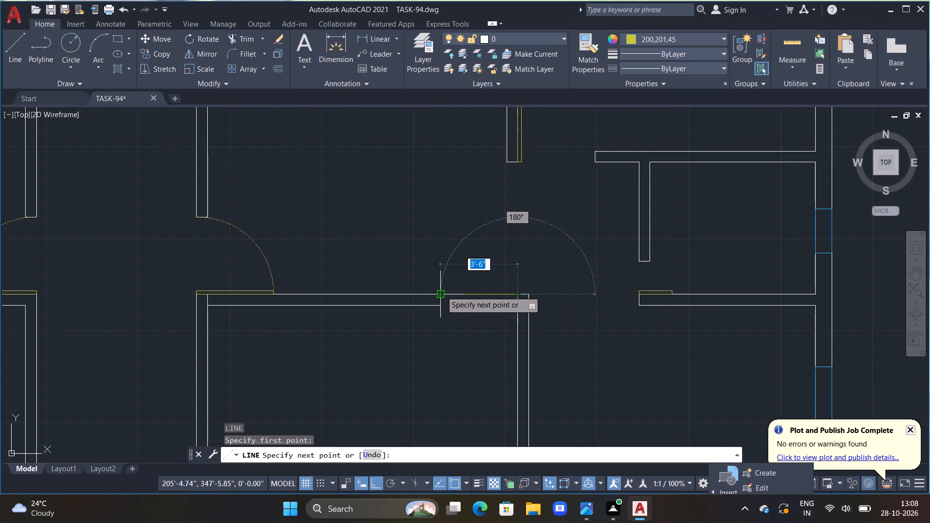
type("3'6\"")
key("Return")
type("2\"")
key("Return")
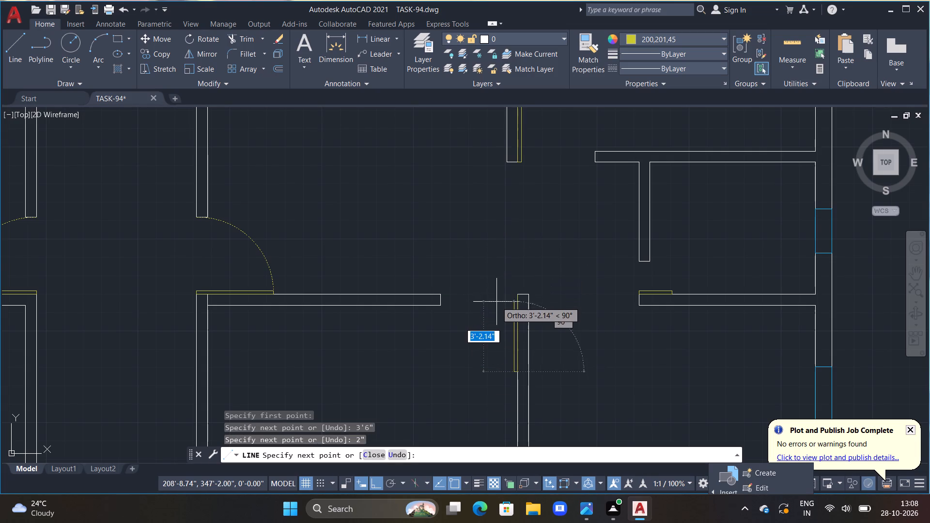
scroll(496, 301, "up", 4)
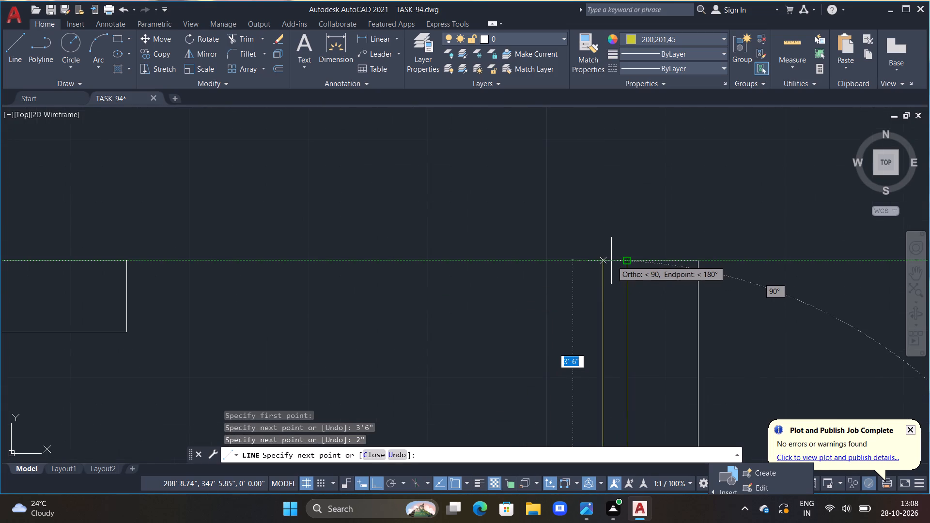
left_click(601, 261)
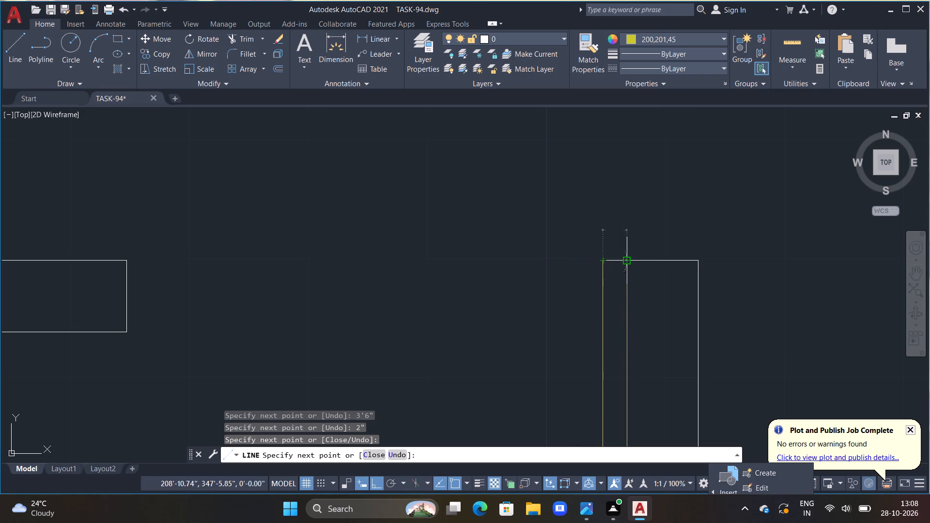
left_click(626, 262)
key("Escape")
Draw a matching 3'6" by 2" leaf down the same partition's east face from its upper east corner.
scroll(659, 264, "down", 3)
middle_click_drag(684, 282, 632, 228)
type("L")
key("space")
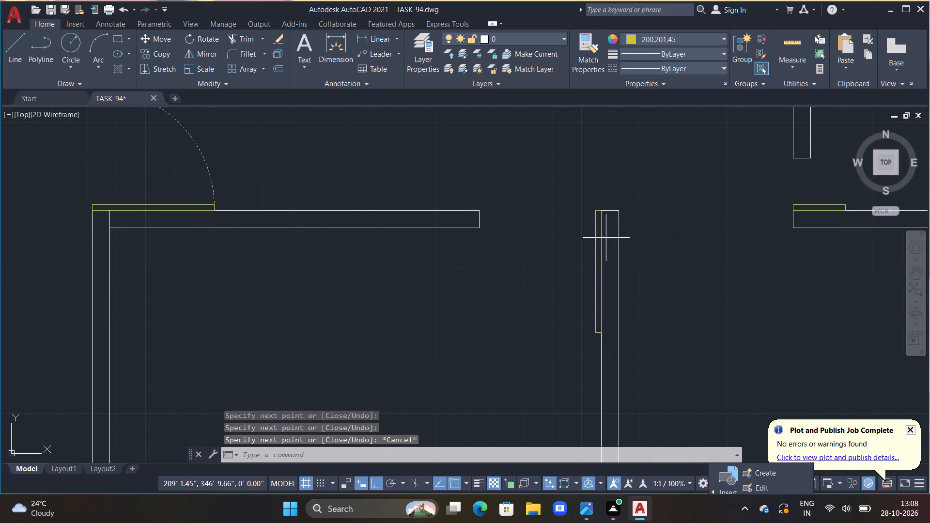
left_click(620, 209)
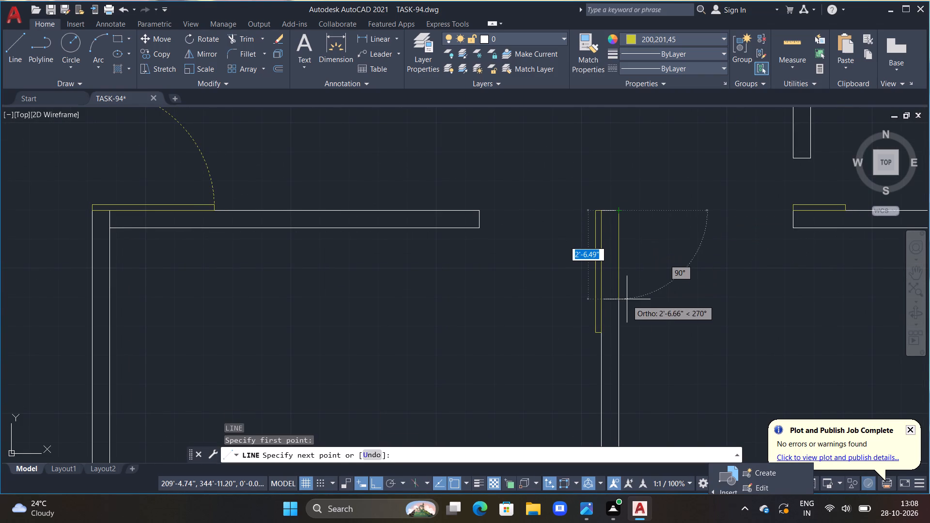
type("3'6")
key("shift+quotedbl")
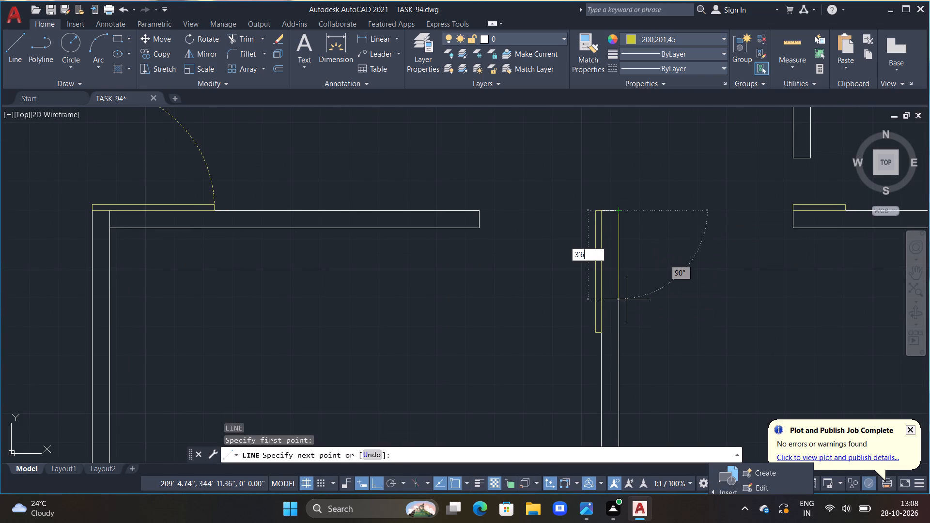
key("Return")
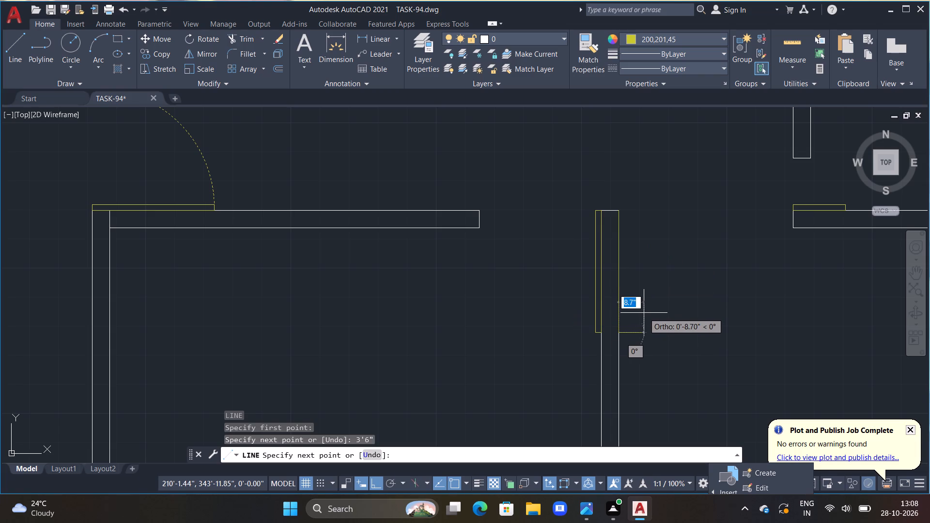
type("2\"")
key("Return")
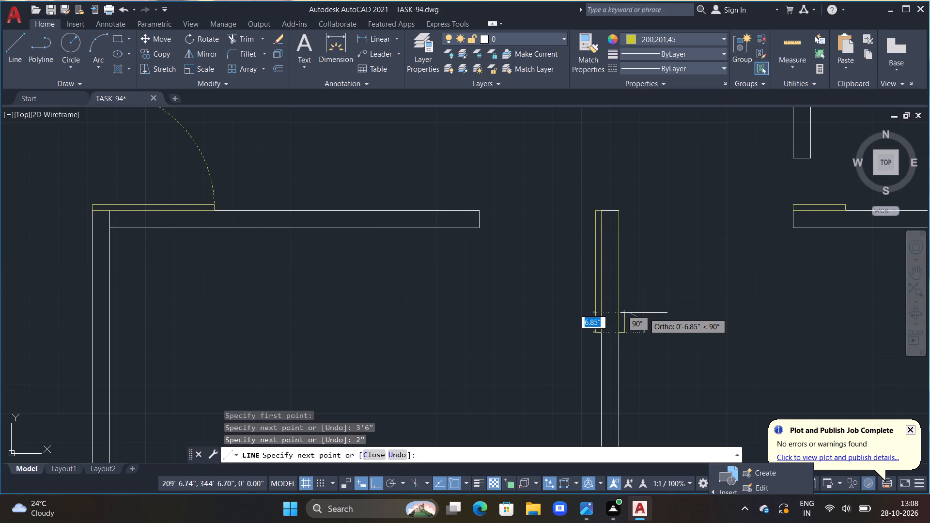
scroll(668, 220, "up", 2)
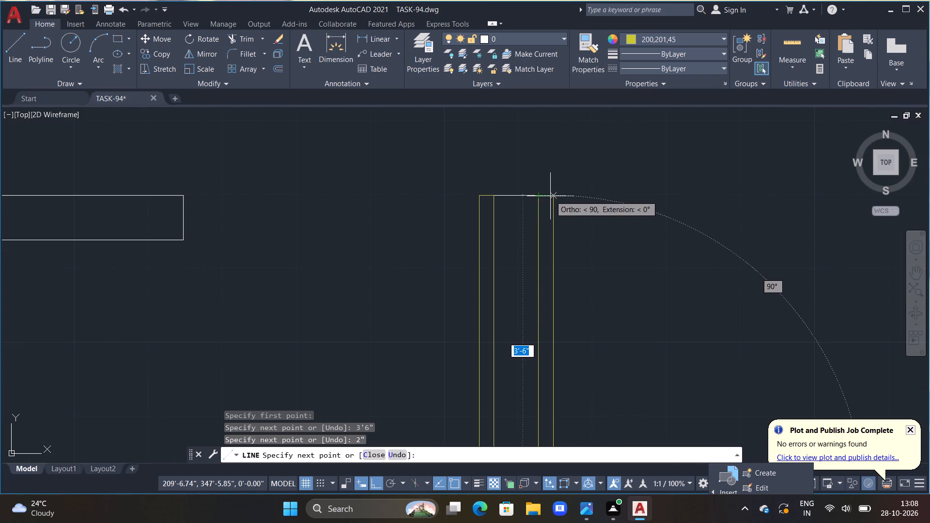
double_click(554, 196)
left_click(539, 197)
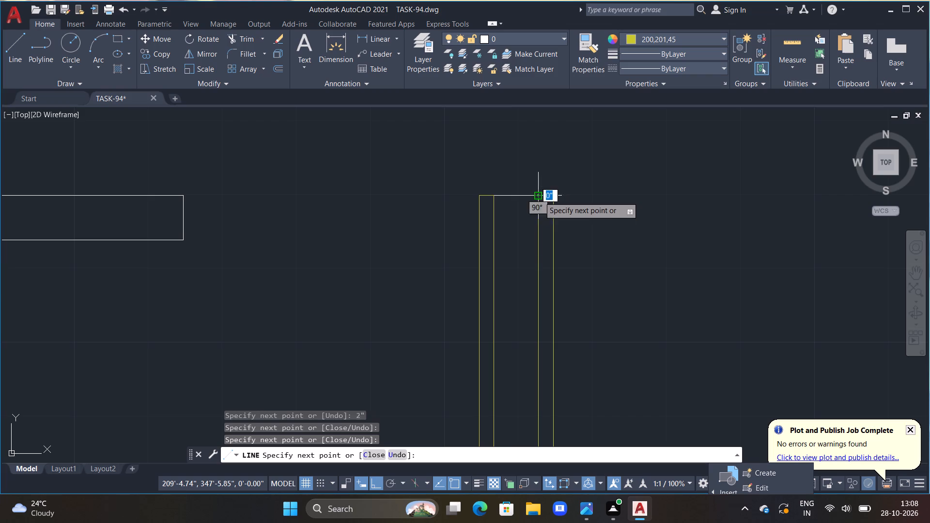
key("Escape")
Set the linetype to JIS_02_0.7 and draw the top exterior door's swing arc through the leaf's upper corners to the eastern jamb's lower corner.
scroll(574, 185, "down", 6)
scroll(602, 191, "up", 1)
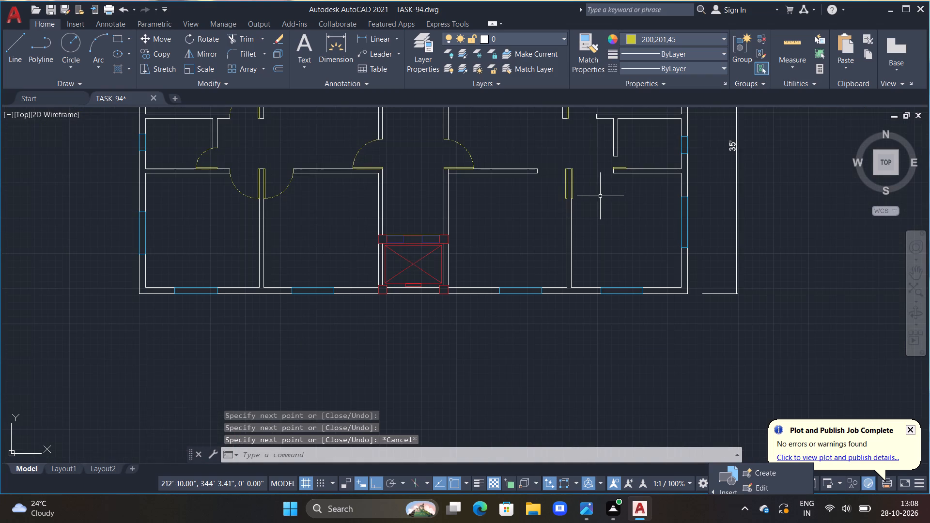
middle_click_drag(600, 196, 585, 337)
scroll(588, 326, "up", 1)
middle_click_drag(606, 179, 614, 275)
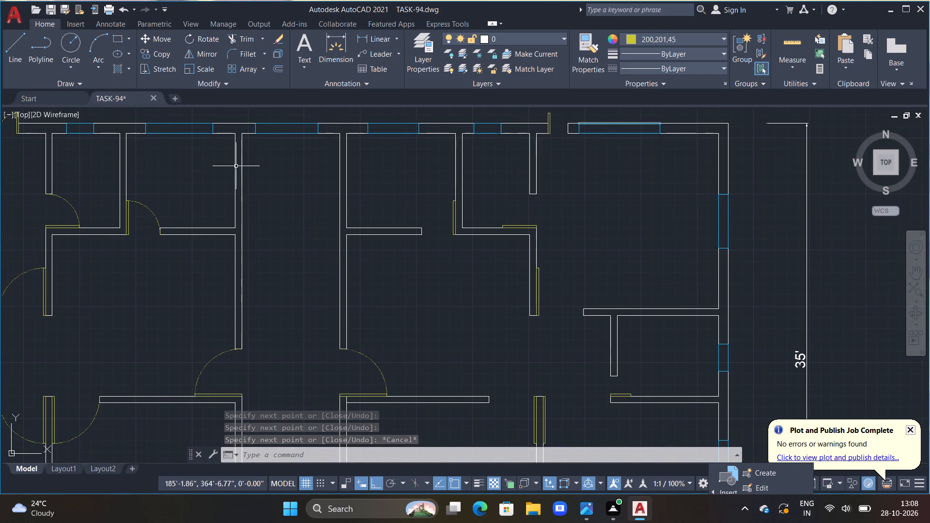
left_click(663, 66)
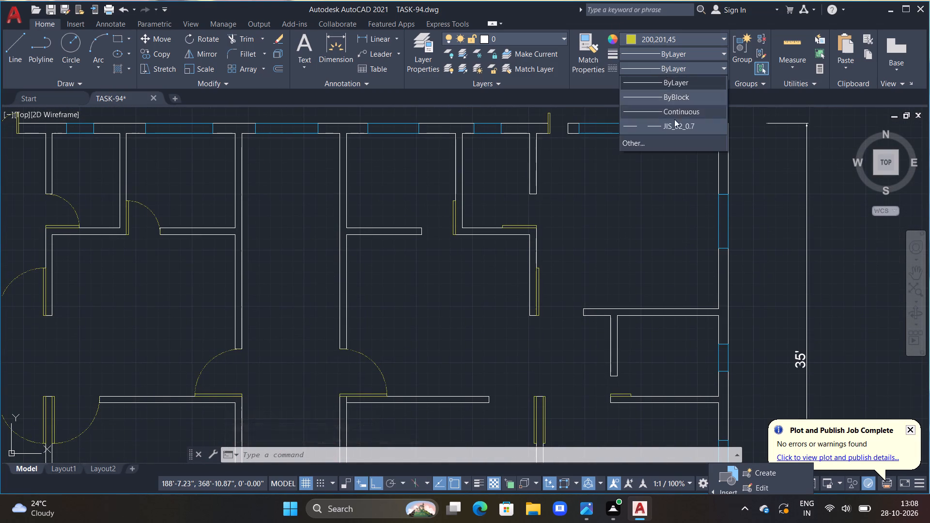
left_click(674, 122)
scroll(558, 93, "up", 2)
scroll(552, 157, "up", 1)
middle_click_drag(552, 148, 565, 365)
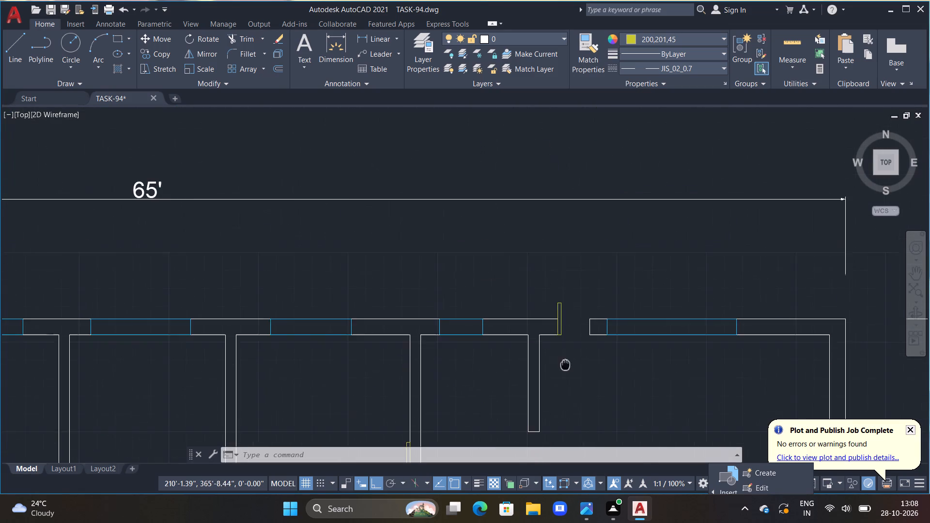
middle_click_drag(565, 365, 565, 366)
scroll(557, 295, "up", 1)
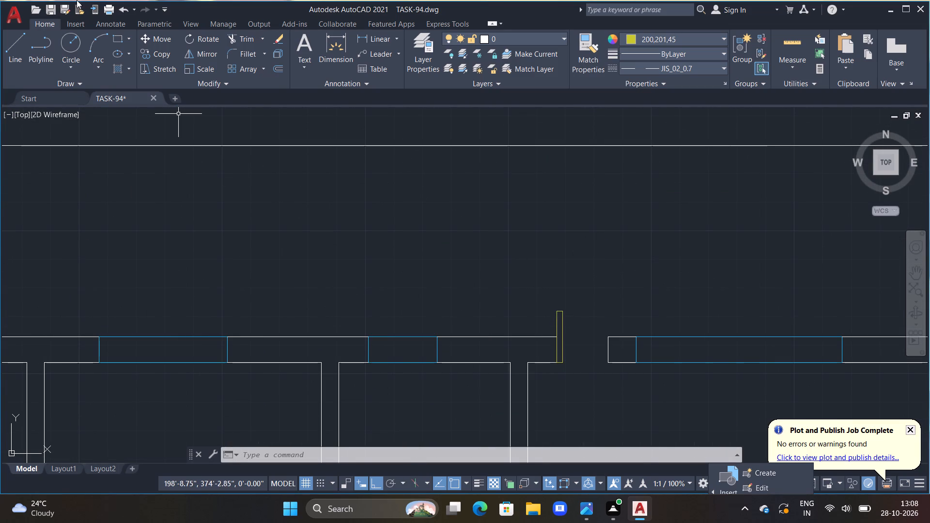
left_click(97, 35)
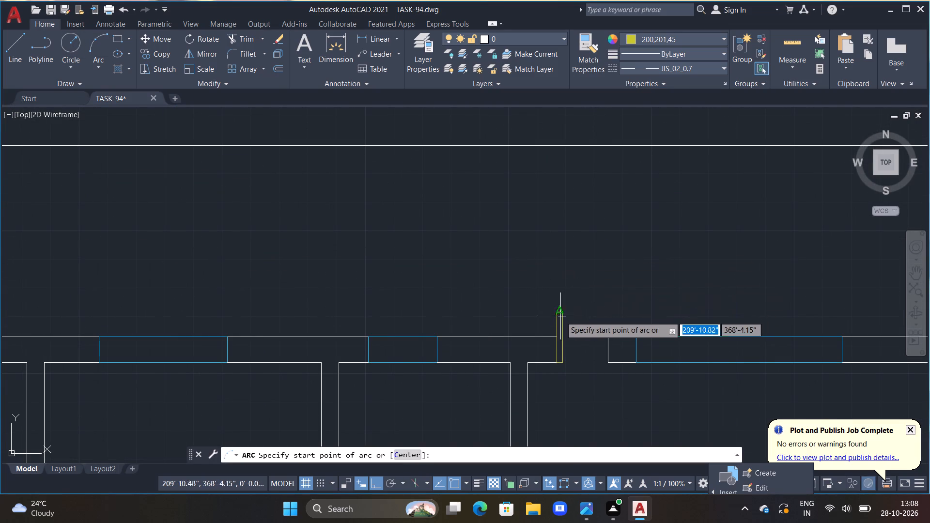
left_click(558, 313)
left_click(565, 314)
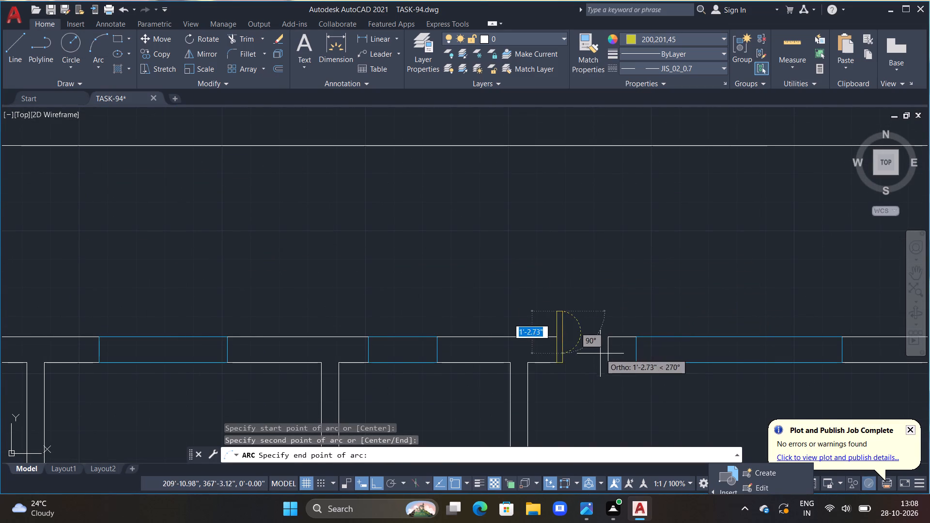
left_click(610, 364)
scroll(618, 375, "down", 1)
middle_click_drag(617, 378, 548, 192)
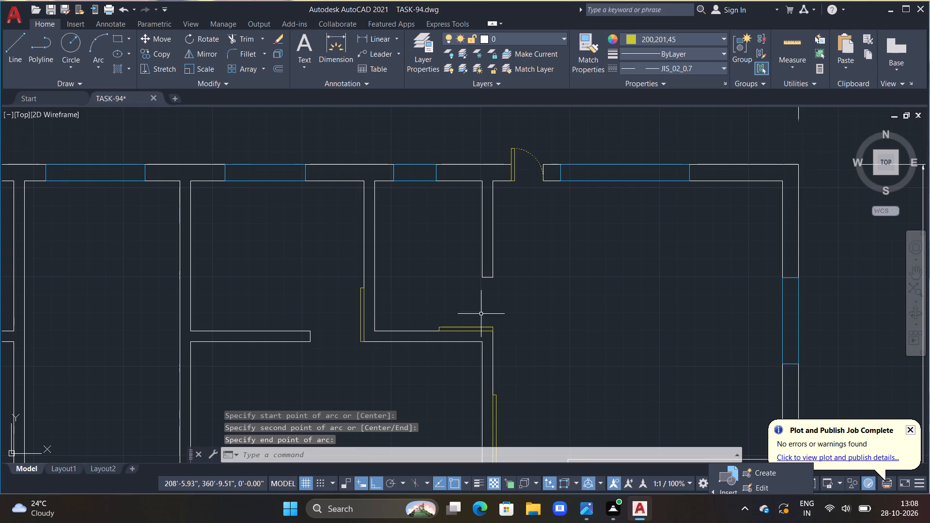
middle_click_drag(341, 312, 366, 314)
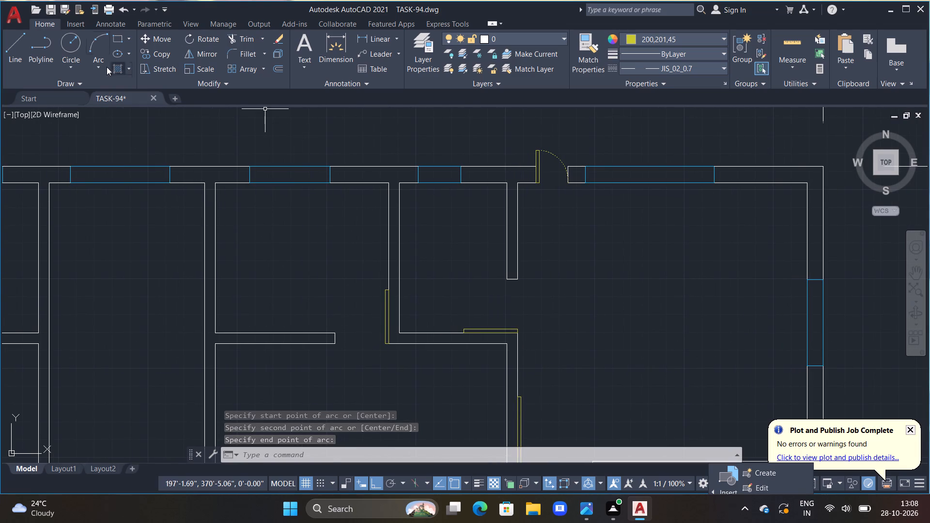
Draw the upper-middle room door's swing arc through its vertical leaf's upper corners to the western wall end's lower corner.
left_click(103, 52)
scroll(391, 286, "up", 4)
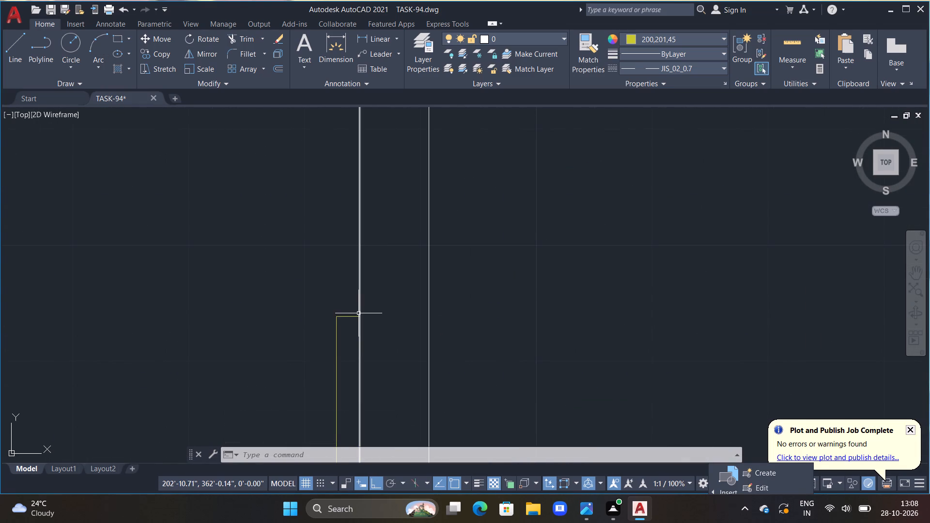
key("Escape")
left_click(102, 45)
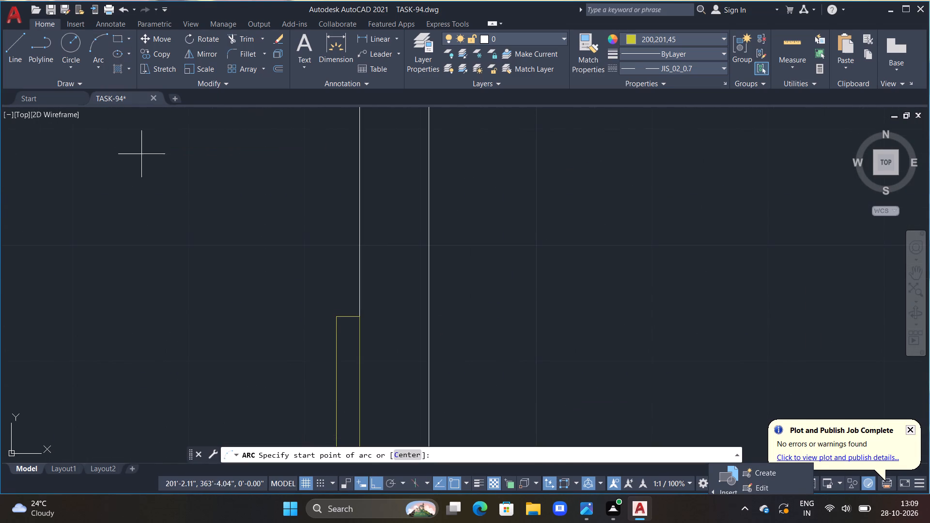
left_click(358, 318)
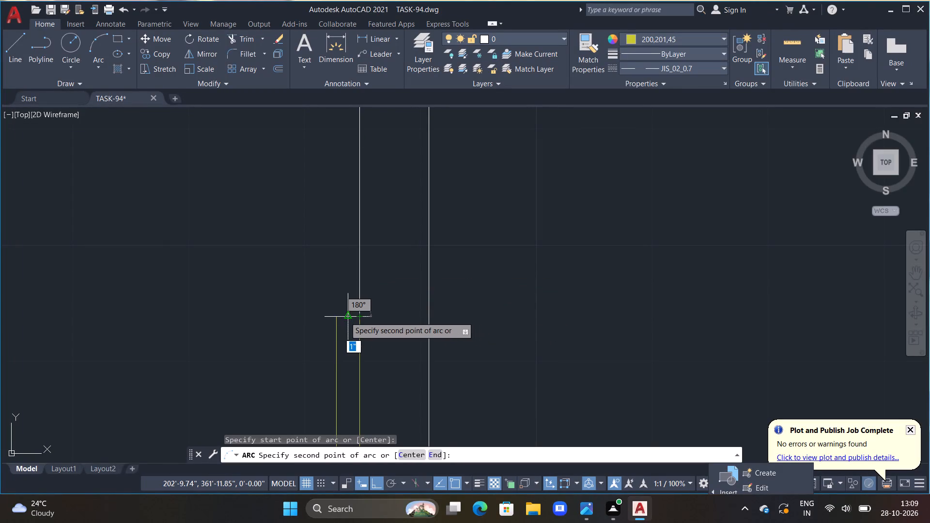
left_click(335, 317)
scroll(331, 298, "down", 3)
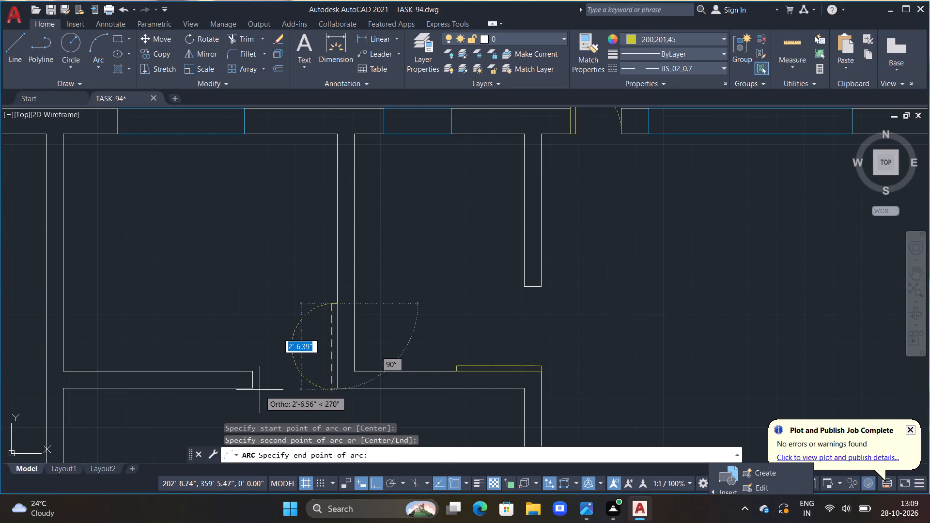
left_click(256, 386)
scroll(490, 315, "down", 2)
scroll(490, 311, "up", 2)
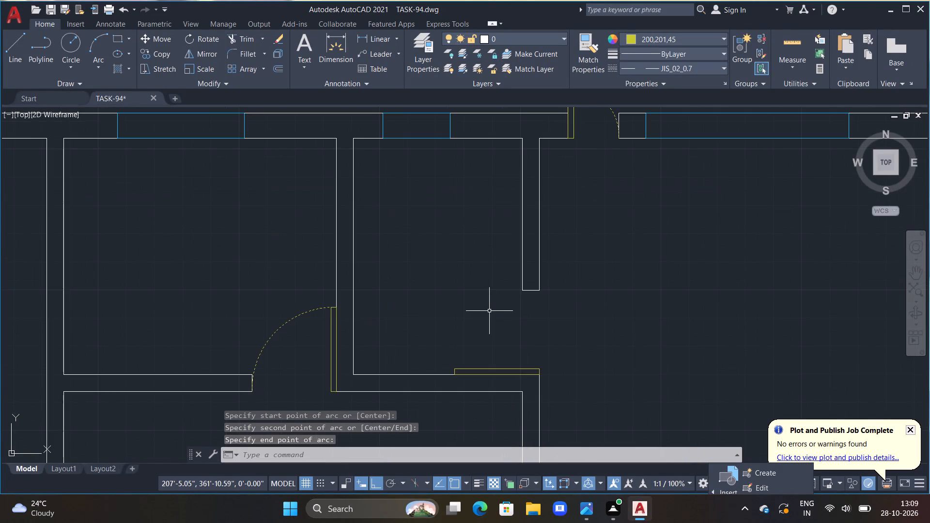
key("Escape")
key("Escape")
key("Escape")
Draw the adjacent northern room's door swing arc through its horizontal leaf's west corners to the lower east corner of the wall above.
left_click(92, 45)
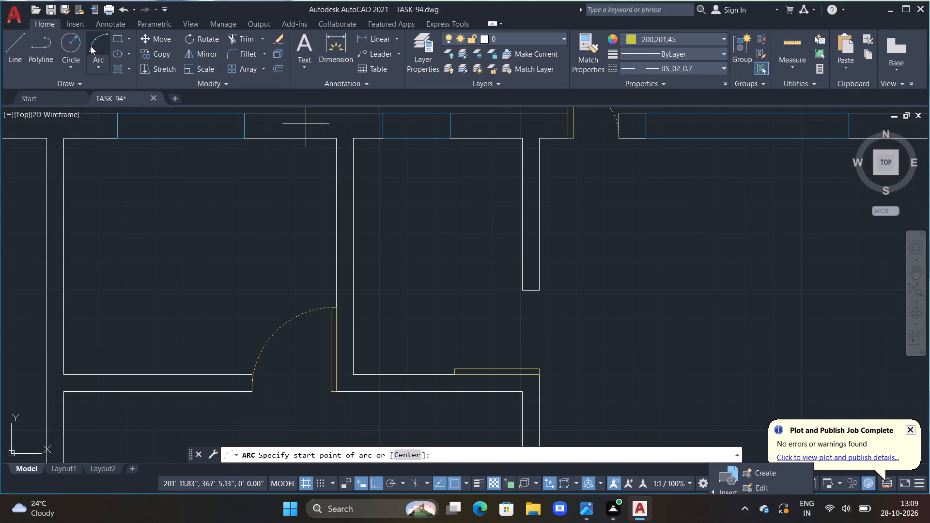
left_click(453, 376)
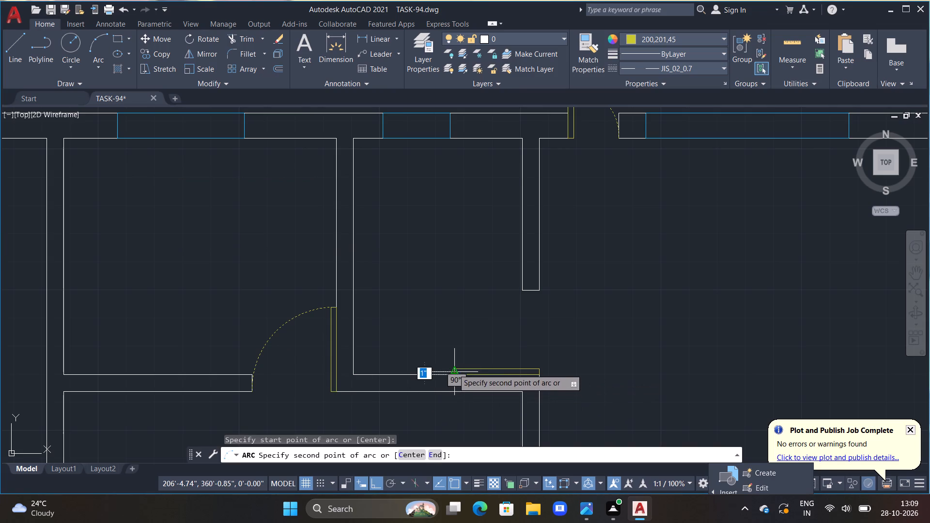
left_click(453, 368)
left_click(541, 292)
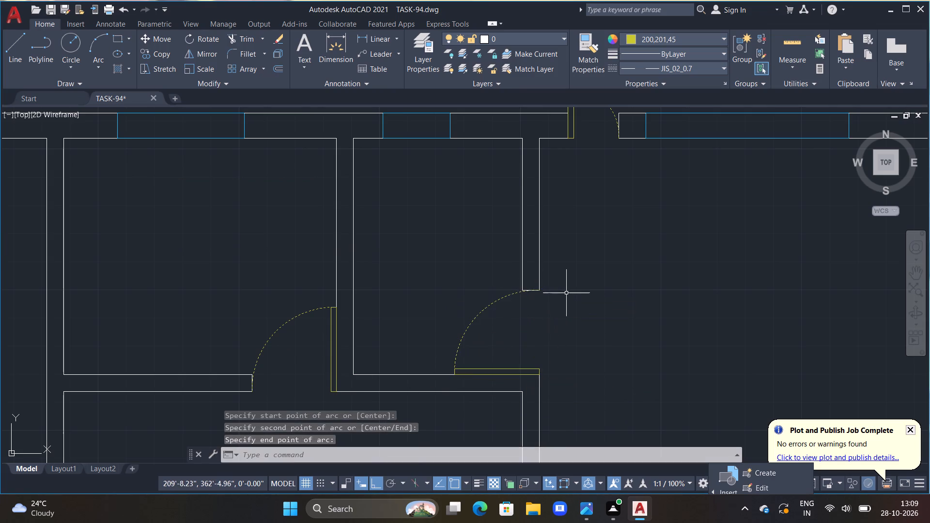
Draw the large northeastern room door's swing arc through its vertical leaf's upper corners to the eastern wall end's lower corner.
scroll(566, 292, "down", 3)
scroll(592, 259, "up", 1)
middle_click_drag(609, 305, 516, 91)
scroll(465, 248, "up", 1)
middle_click_drag(465, 246, 470, 266)
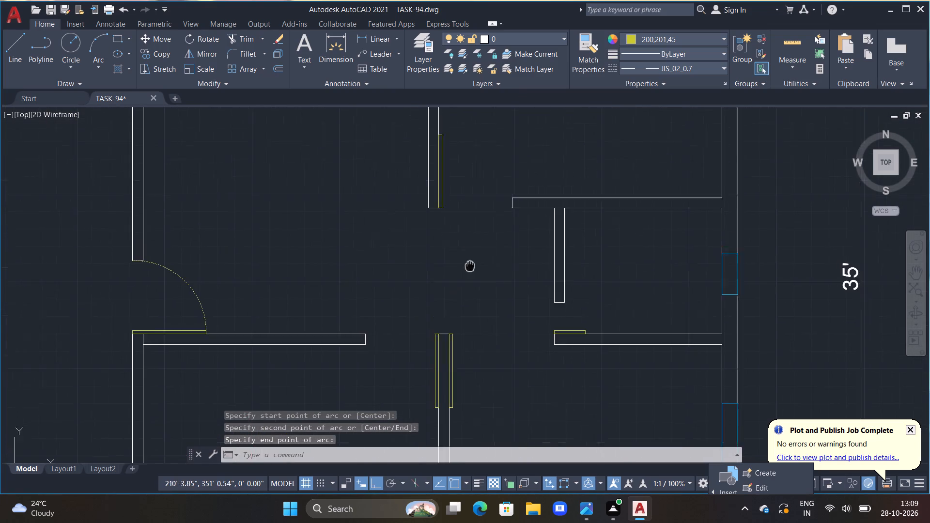
middle_click_drag(470, 266, 472, 369)
left_click(102, 41)
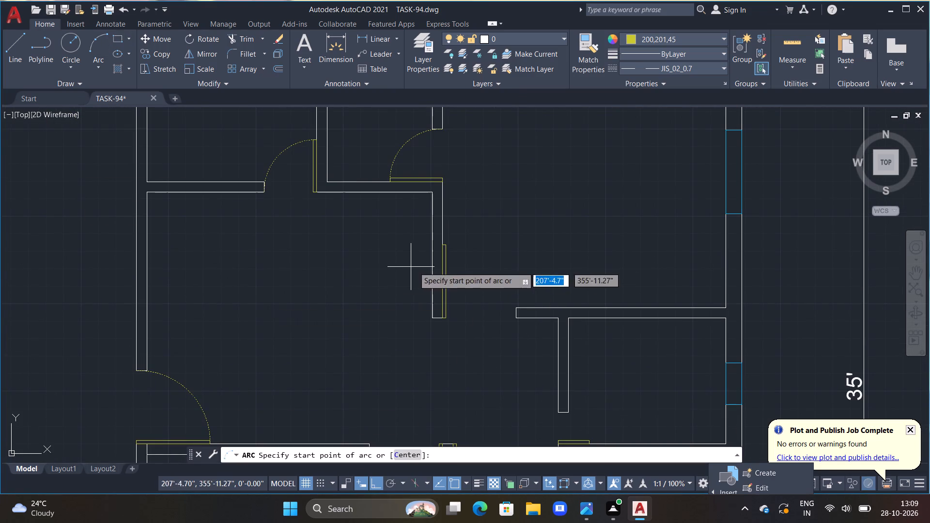
scroll(448, 241, "up", 3)
left_click(416, 254)
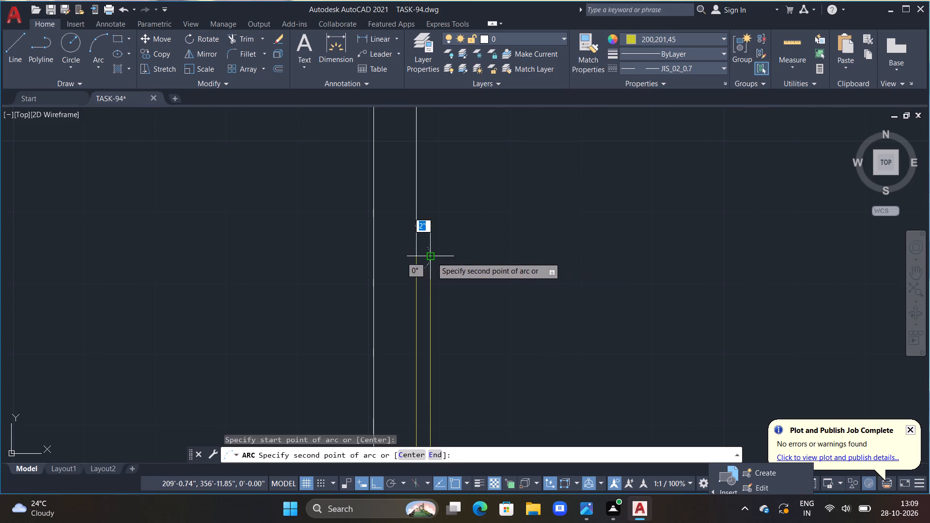
left_click(432, 256)
scroll(502, 250, "down", 3)
middle_click_drag(532, 292, 432, 171)
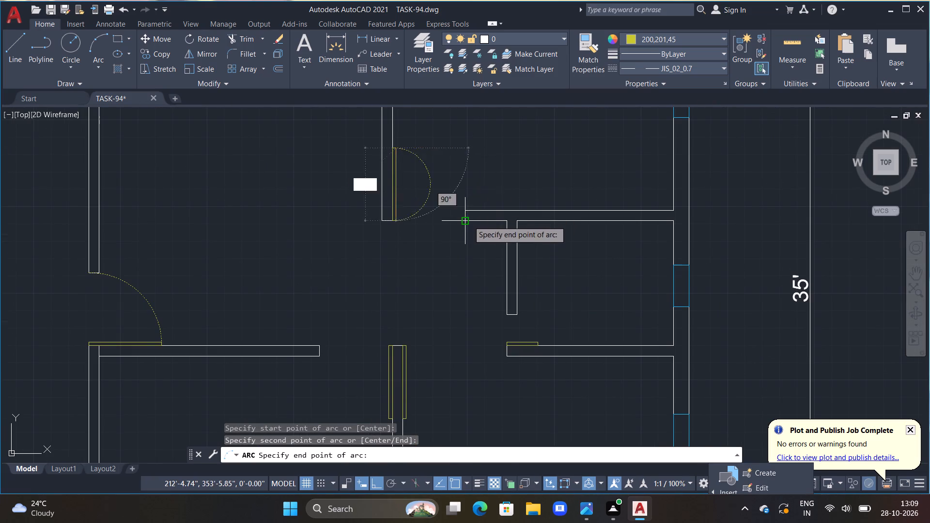
left_click(467, 221)
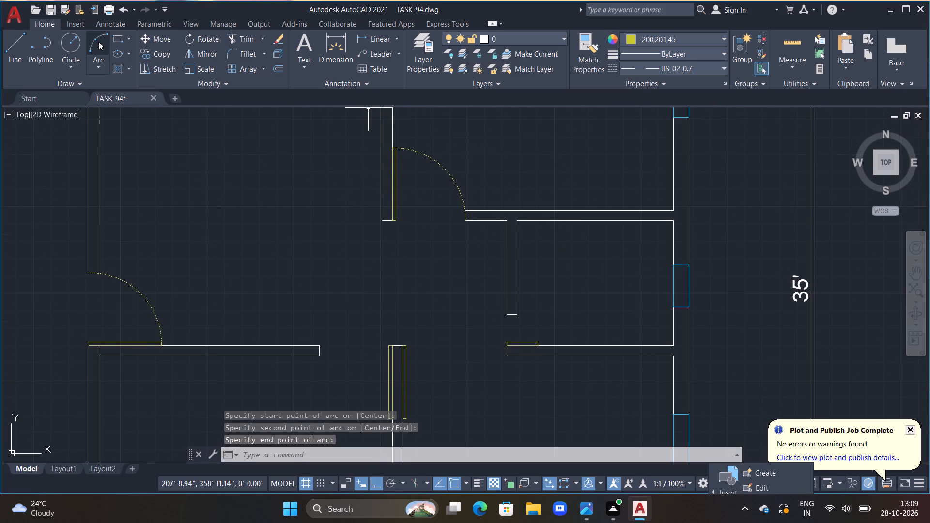
Draw the small eastern room's door swing arc through the 1'6" leaf's east corners to the lower west corner of the partition above.
left_click(99, 41)
scroll(558, 350, "up", 3)
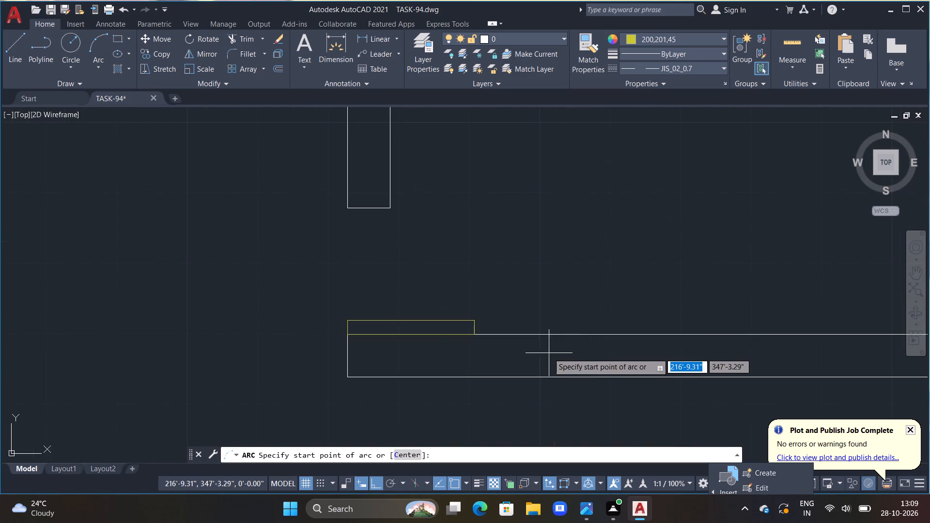
left_click(473, 333)
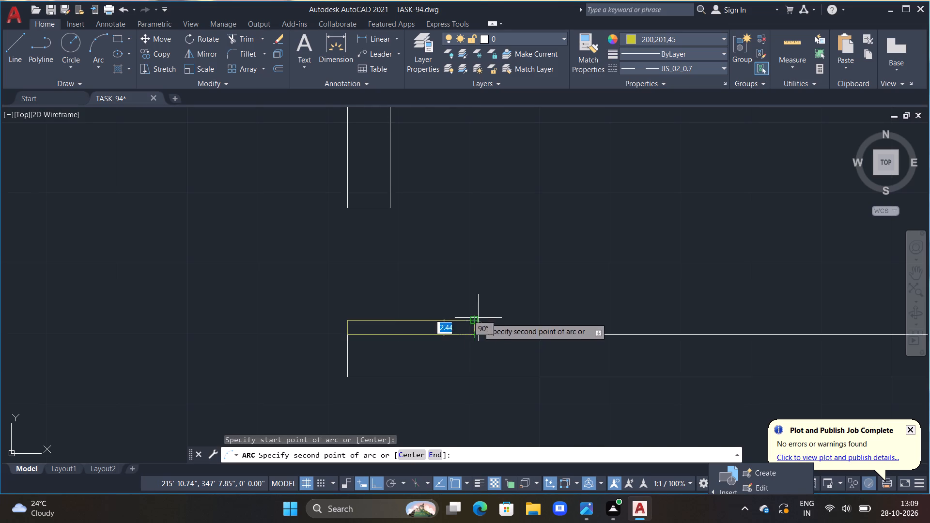
left_click(478, 317)
left_click(348, 205)
scroll(368, 277, "down", 3)
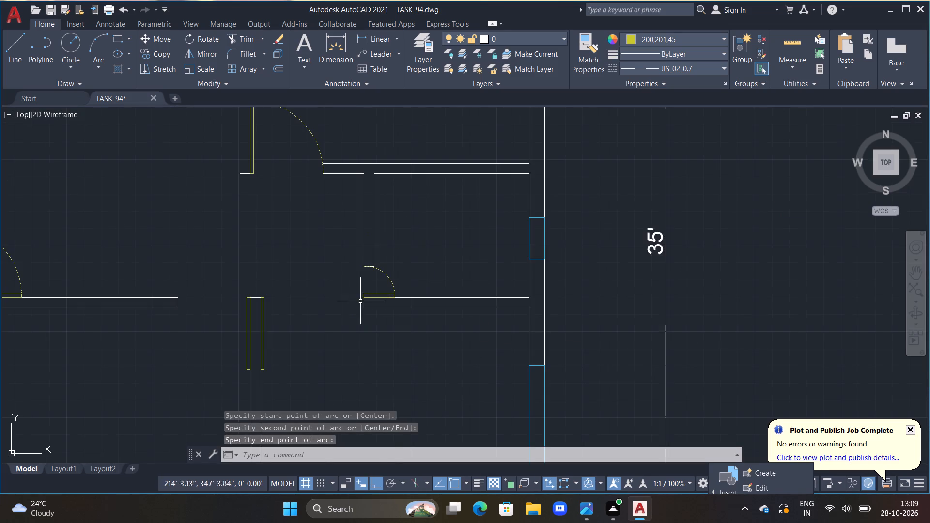
middle_click_drag(318, 308, 451, 272)
key("Escape")
key("Escape")
key("Escape")
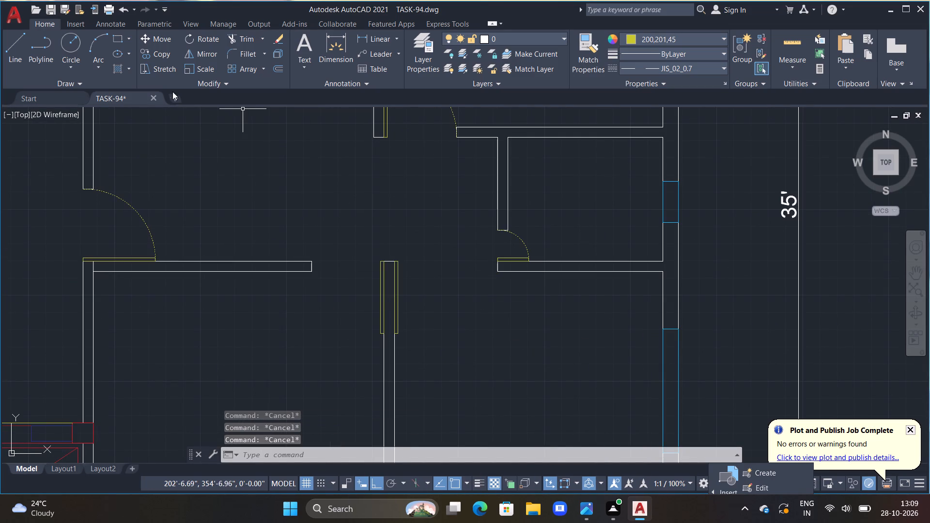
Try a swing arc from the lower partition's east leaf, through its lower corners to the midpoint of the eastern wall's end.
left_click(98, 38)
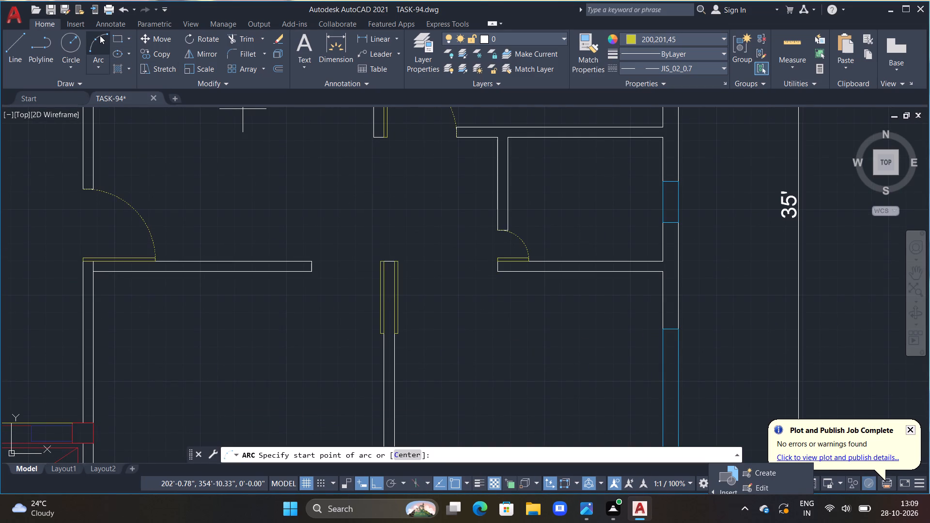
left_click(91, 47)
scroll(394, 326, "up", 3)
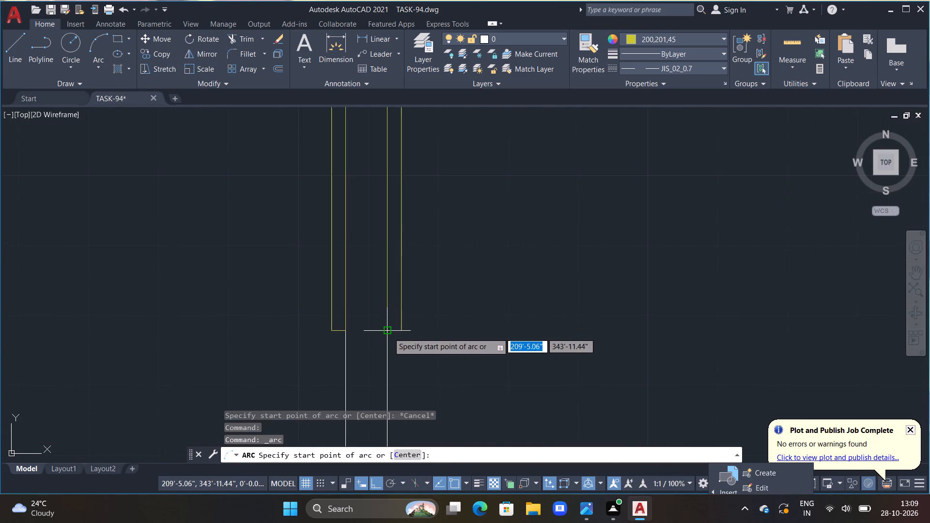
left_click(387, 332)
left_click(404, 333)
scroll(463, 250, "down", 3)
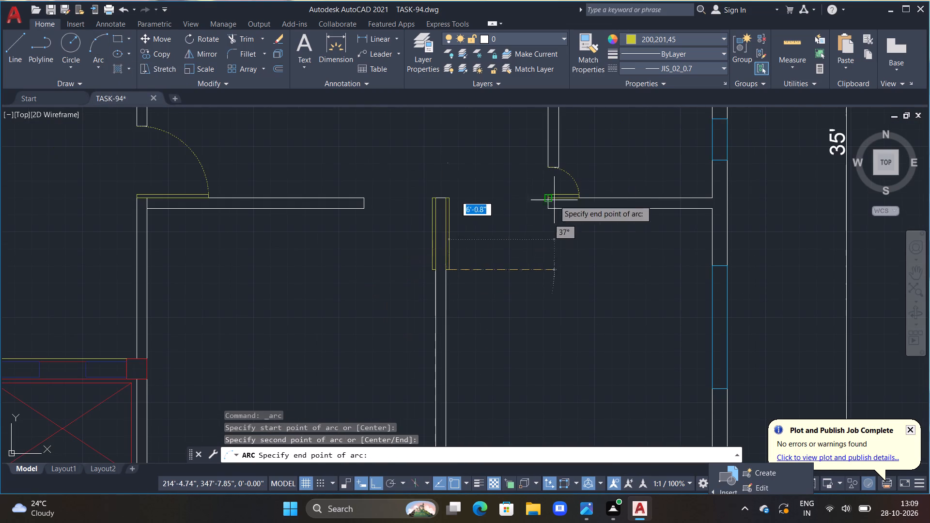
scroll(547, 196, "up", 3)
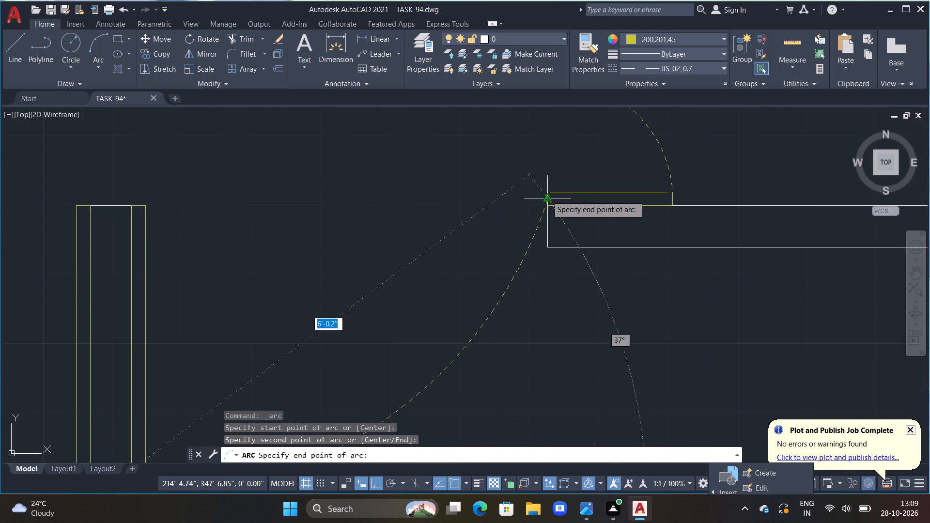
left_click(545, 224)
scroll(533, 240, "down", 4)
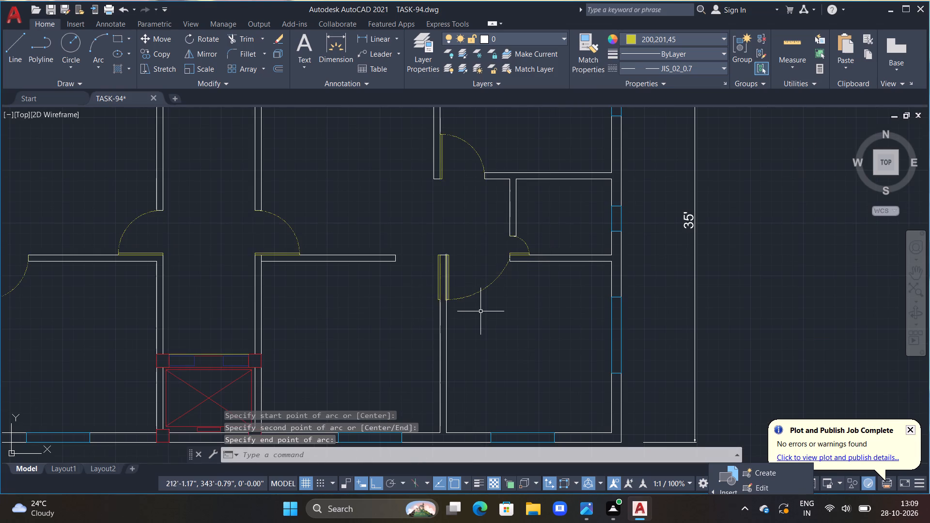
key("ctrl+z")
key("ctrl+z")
Draw the swing arc for the lower partition's west leaf through its lower corners to the western wall end's upper corner.
scroll(493, 321, "down", 1)
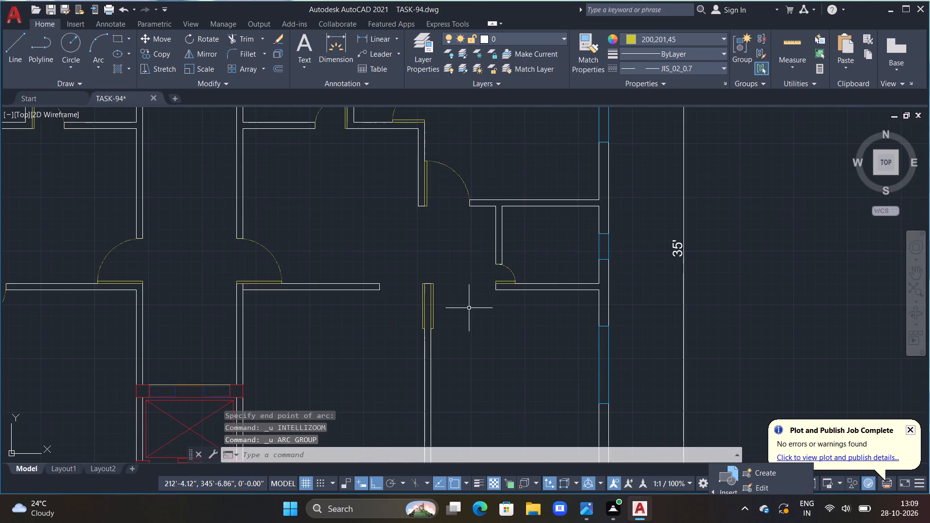
middle_click_drag(469, 308, 436, 256)
scroll(338, 251, "up", 1)
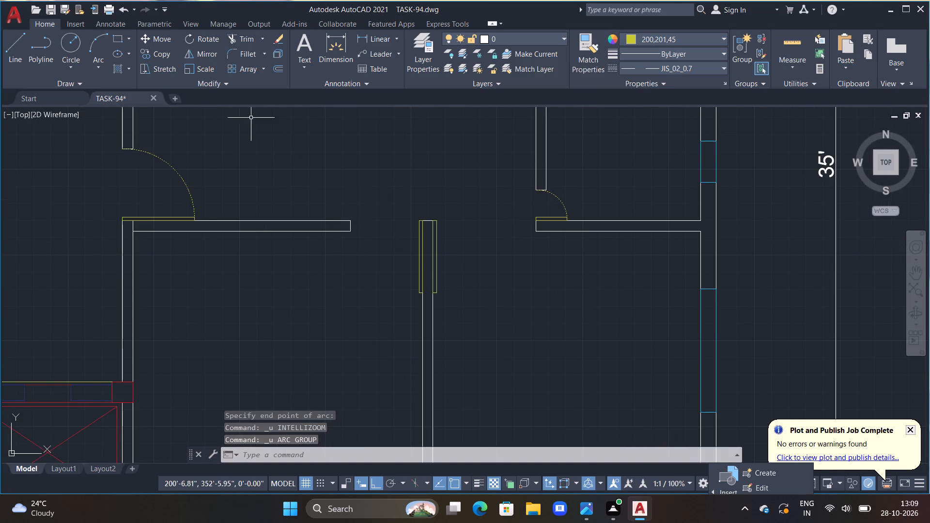
left_click(93, 44)
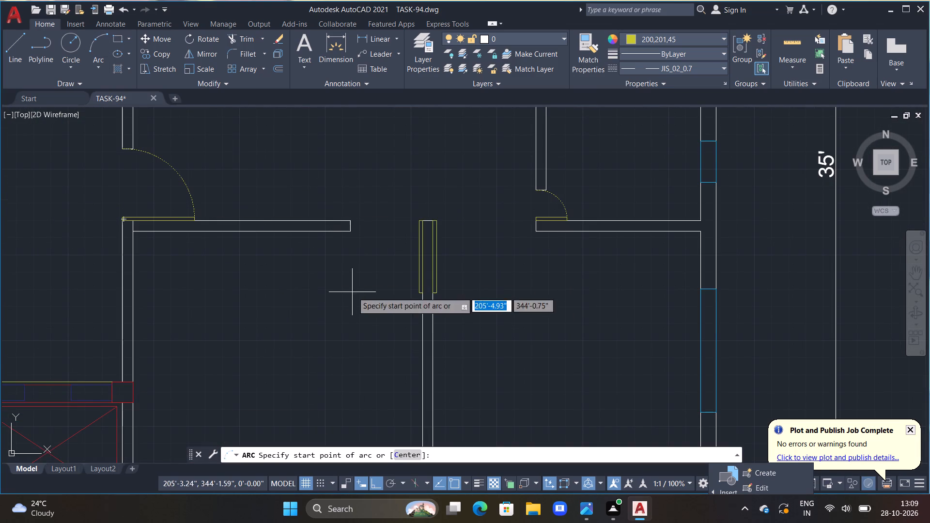
scroll(425, 296, "up", 4)
left_click(393, 280)
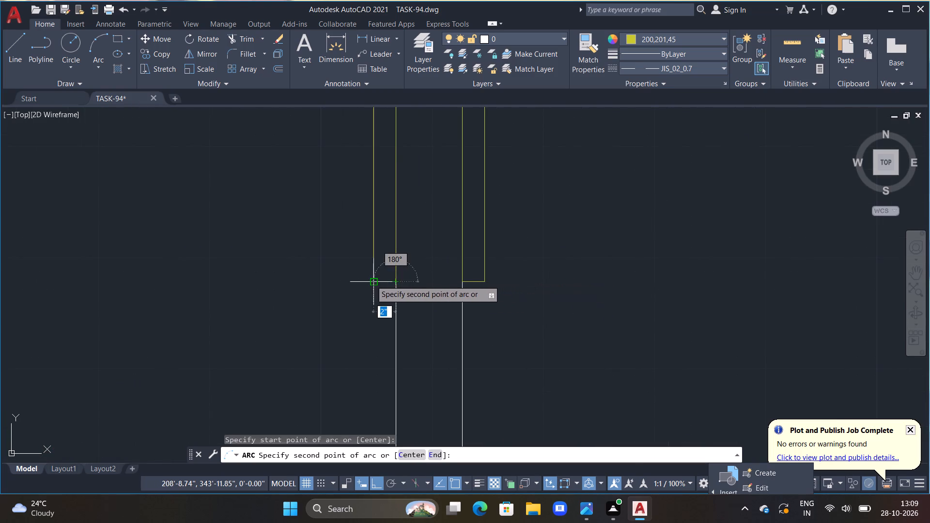
left_click(371, 280)
scroll(332, 252, "down", 3)
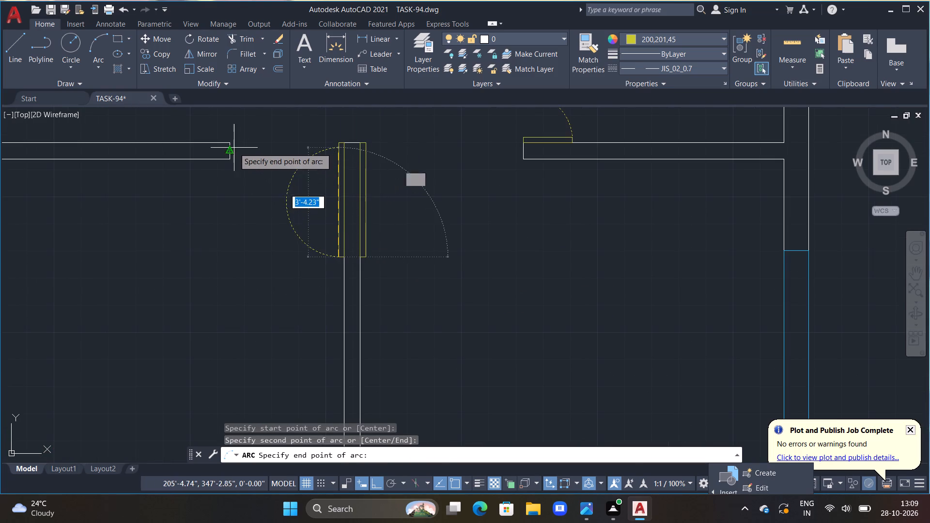
double_click(231, 143)
middle_click_drag(501, 271, 568, 293)
key("Escape")
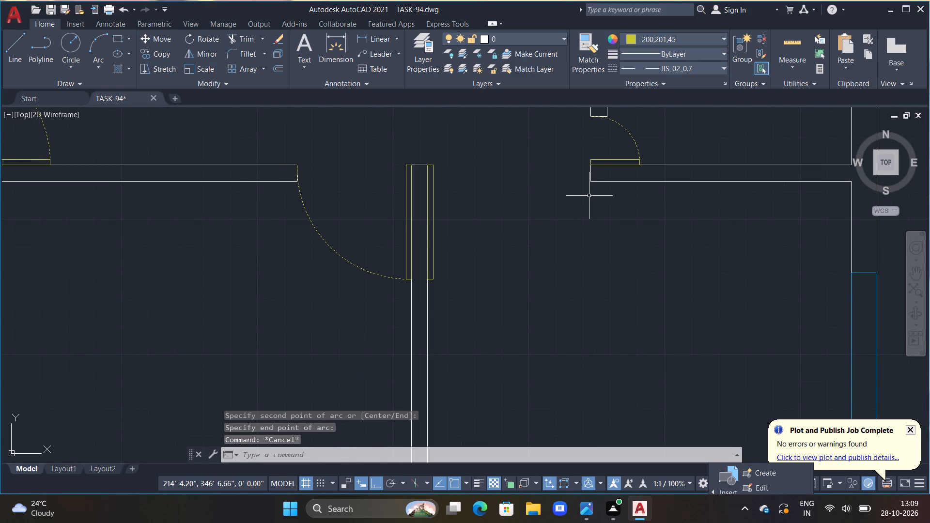
Trim away the short line closing the west end of the small eastern room's bottom wall.
scroll(577, 198, "down", 2)
middle_click_drag(576, 199, 567, 290)
scroll(567, 290, "up", 2)
key("t")
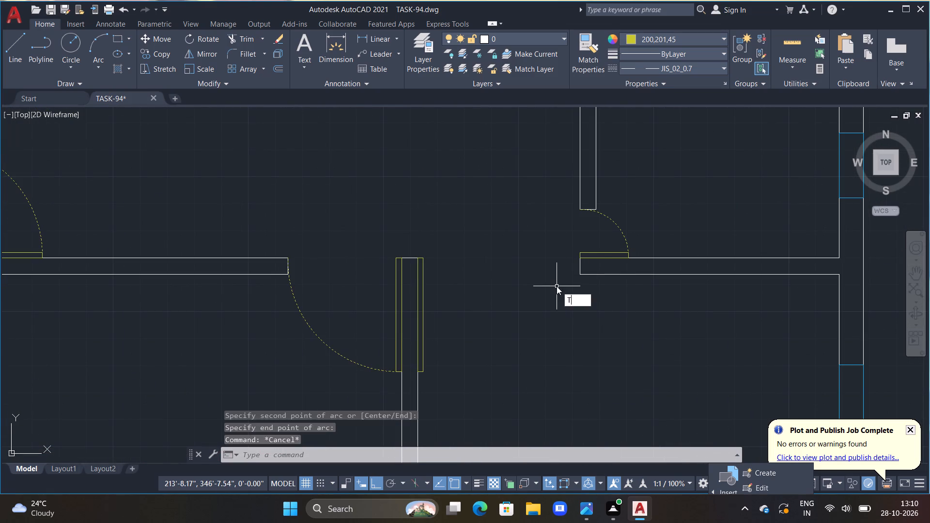
key("r")
key("space")
left_click(580, 267)
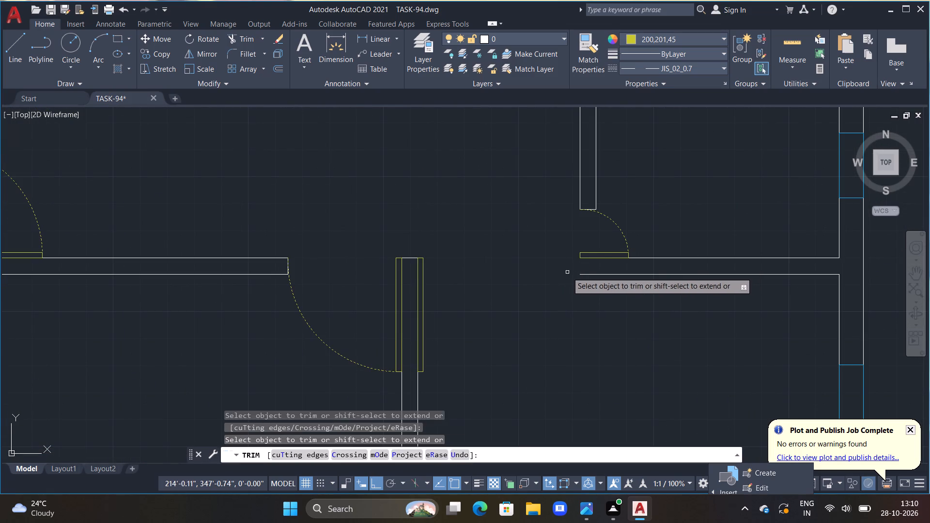
key("Escape")
key("Escape")
With the current colour set to ByLayer, draw a line extending the small eastern room's lower bottom-wall face 2' west.
left_click(705, 38)
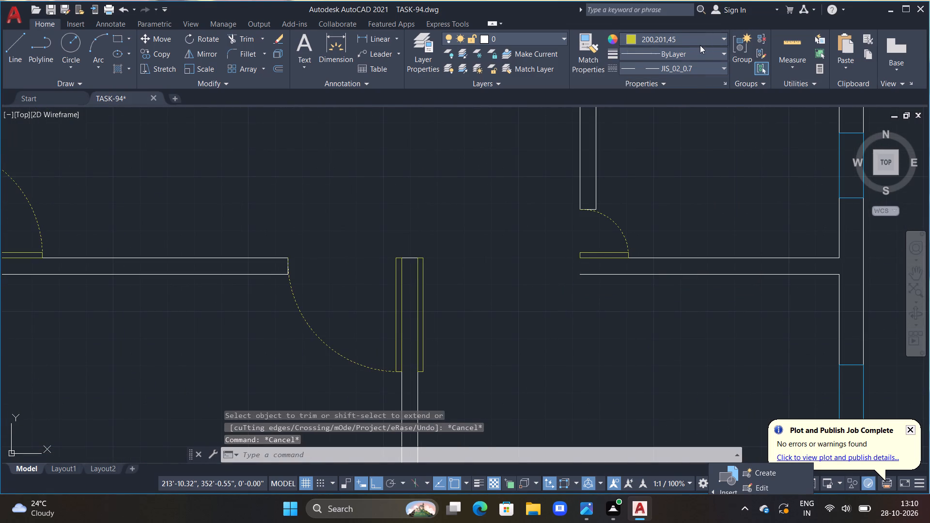
left_click(630, 60)
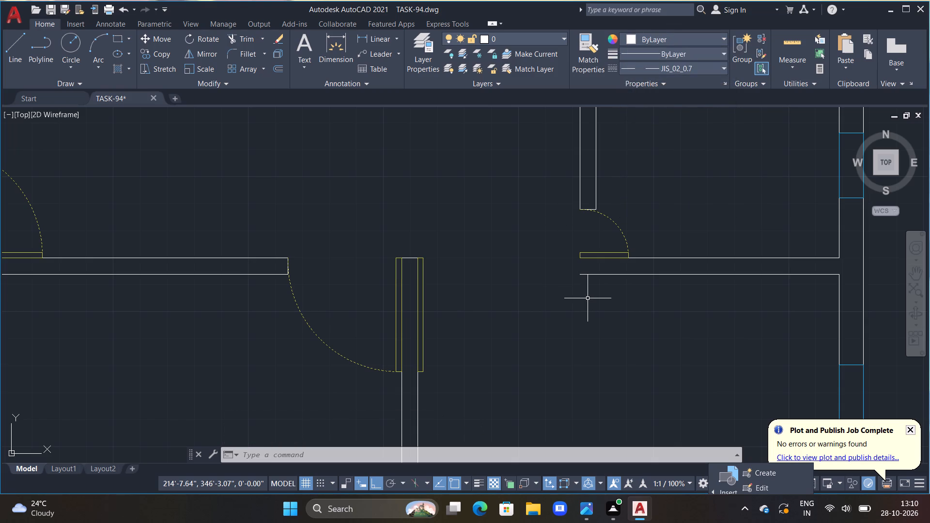
type("L")
key("space")
middle_click_drag(582, 281, 584, 292)
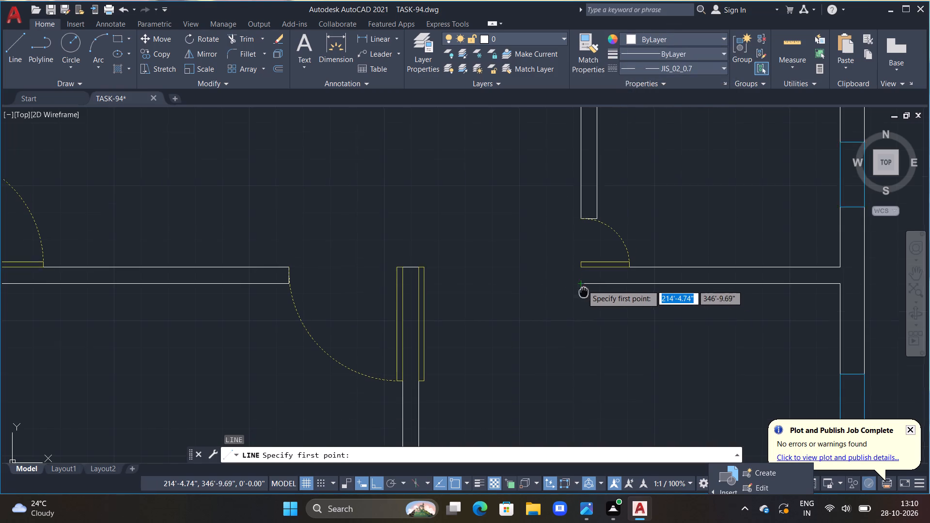
middle_click_drag(584, 292, 585, 325)
scroll(585, 324, "down", 1)
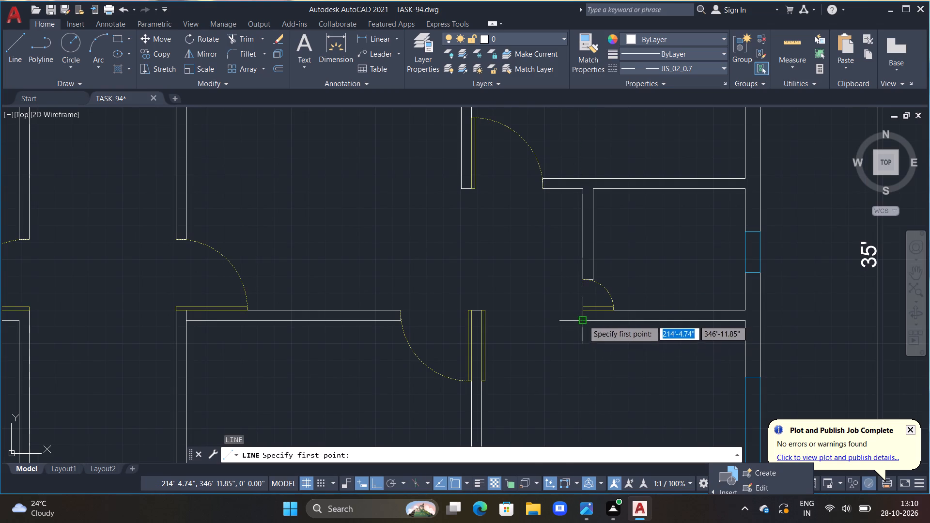
left_click_drag(583, 320, 539, 322)
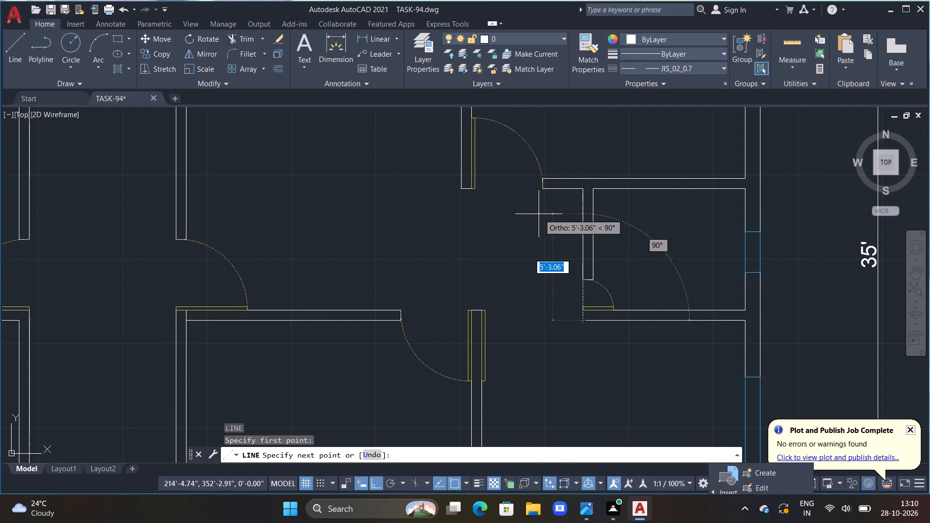
left_click(541, 319)
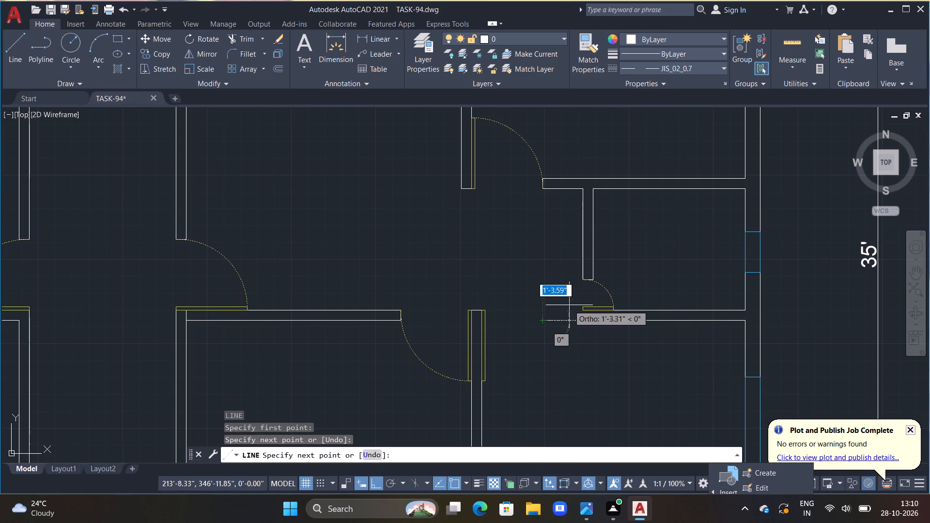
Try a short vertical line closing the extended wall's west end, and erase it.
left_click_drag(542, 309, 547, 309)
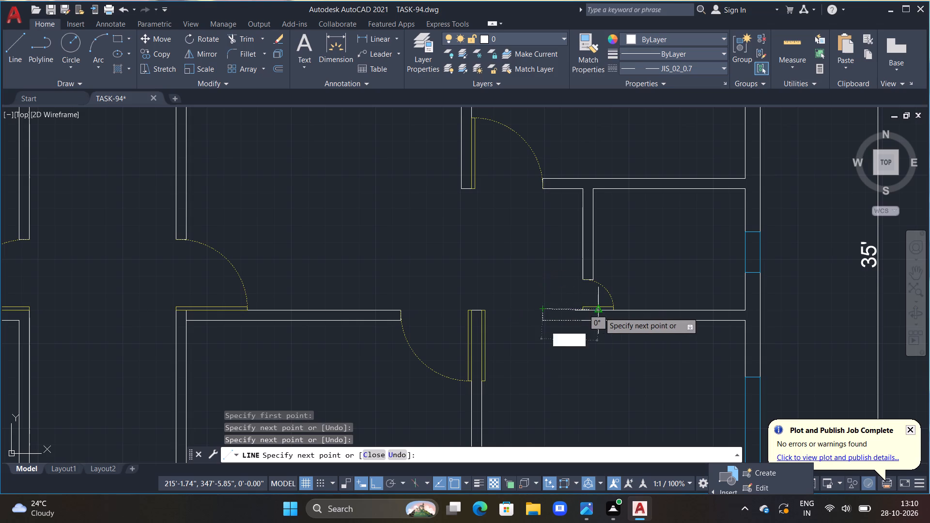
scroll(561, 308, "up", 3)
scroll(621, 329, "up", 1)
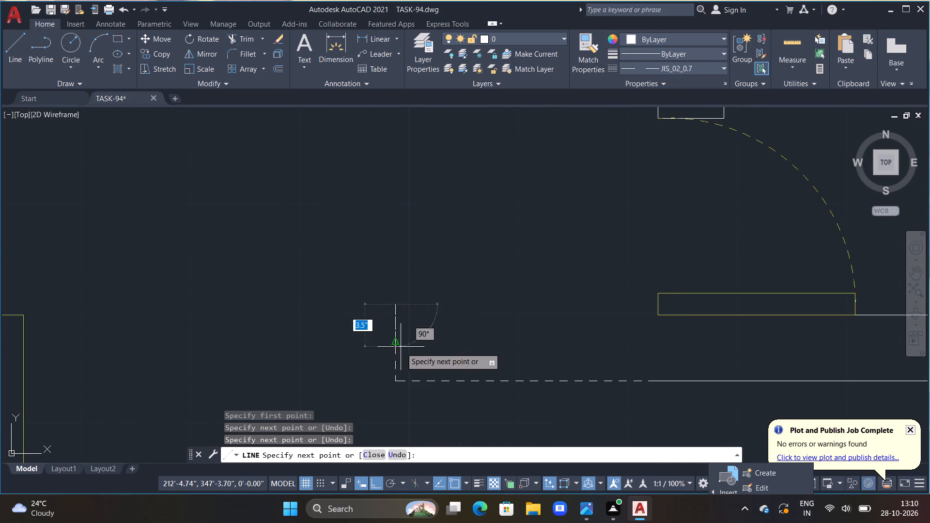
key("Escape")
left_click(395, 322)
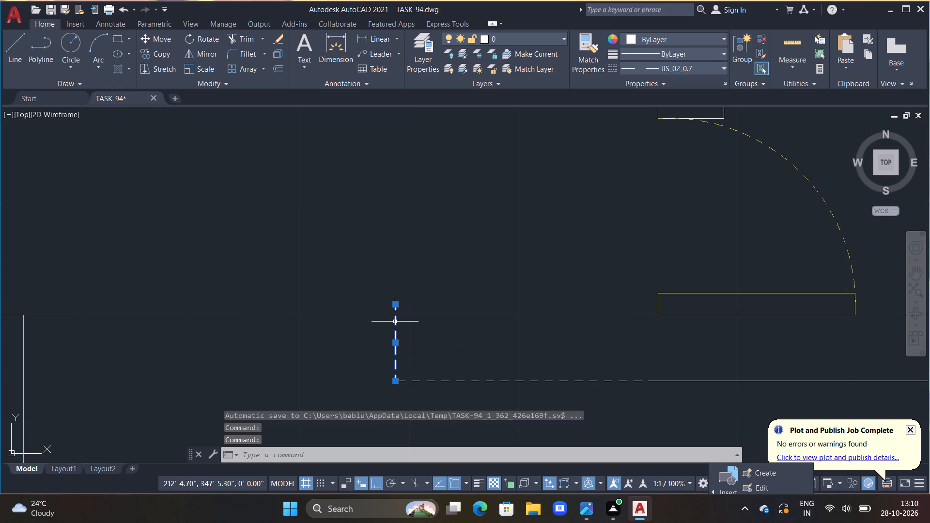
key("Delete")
Draw the extension's west end line up to the upper wall face's level, continuing east to the door leaf's lower west corner.
type("L")
key("space")
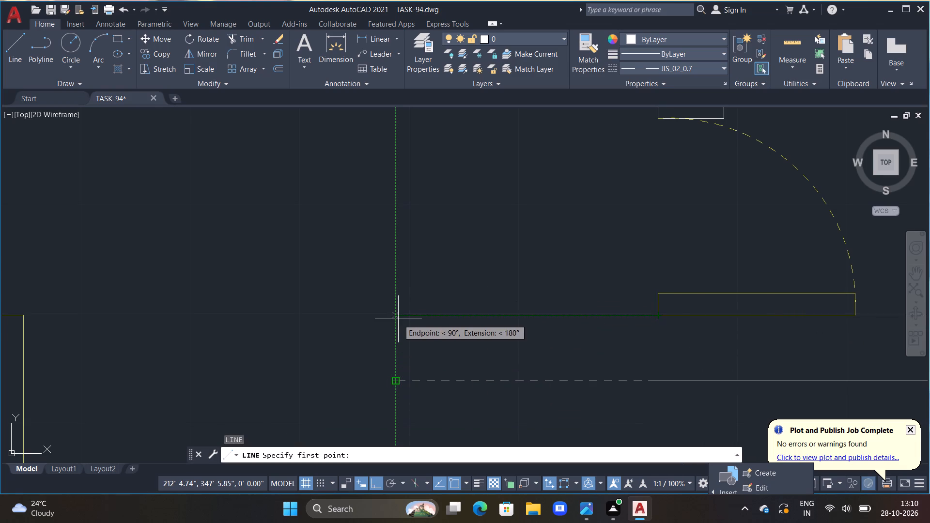
left_click_drag(394, 380, 393, 375)
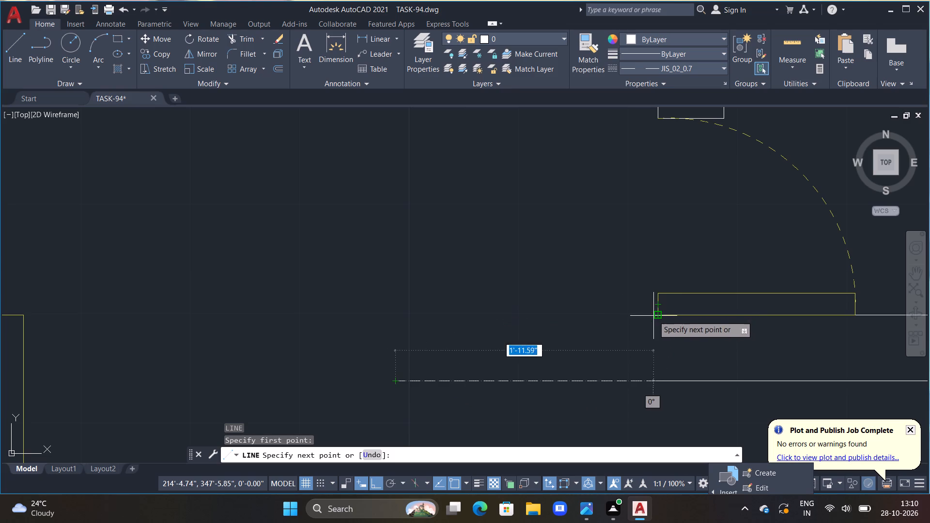
left_click(394, 314)
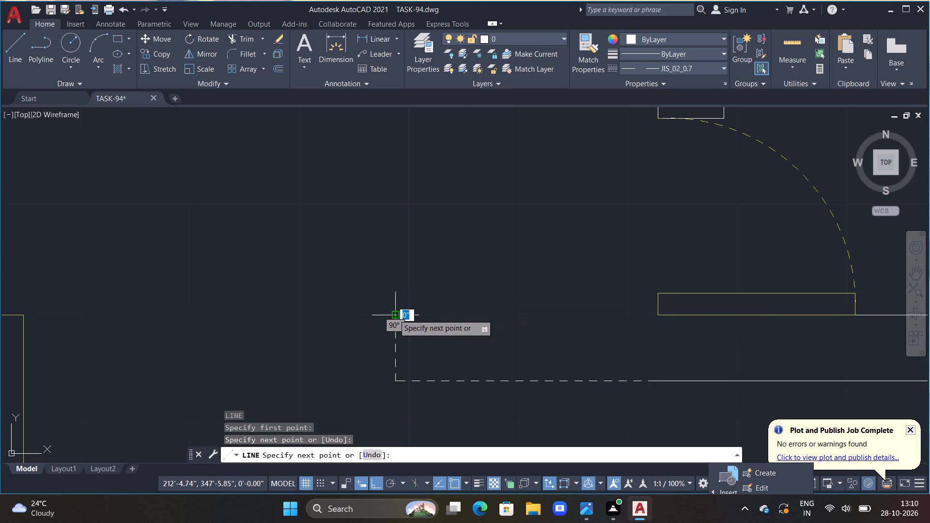
left_click(663, 316)
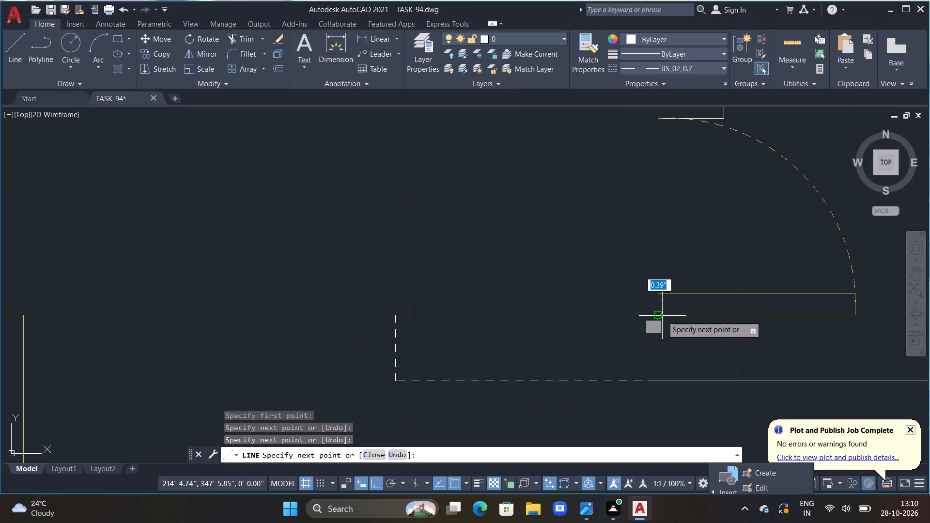
key("Escape")
key("Escape")
key("Escape")
Change the linetype of the wall extension's two horizontal lines and its west end line to ByLayer.
left_click_drag(558, 303, 475, 390)
left_click(460, 400)
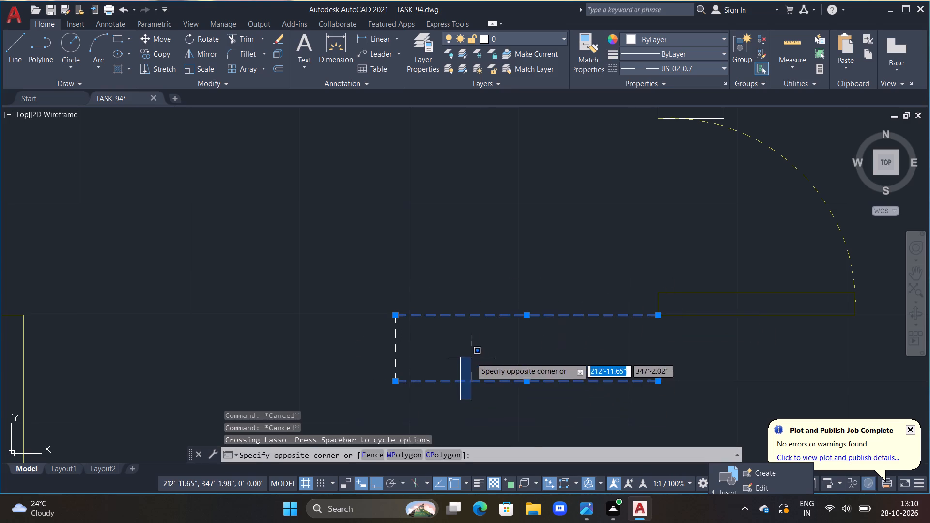
key("Escape")
left_click(663, 57)
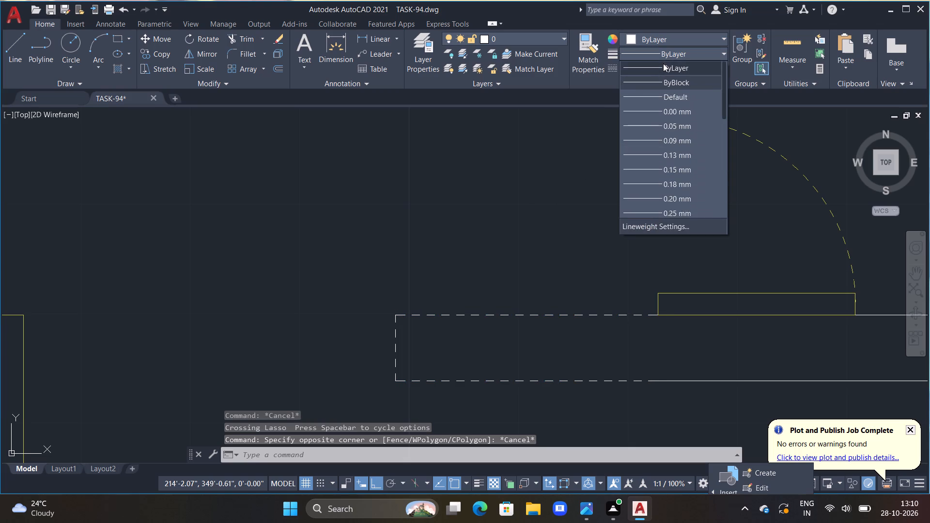
left_click(671, 53)
left_click(663, 71)
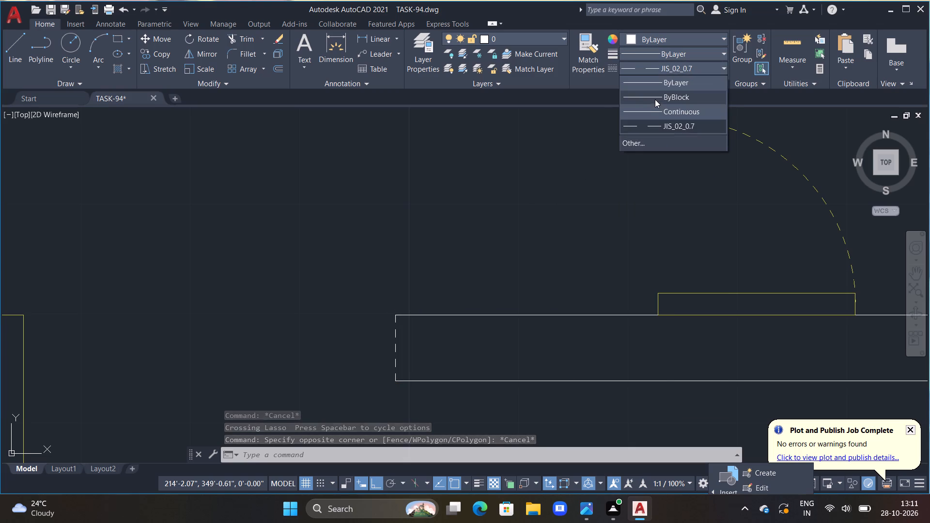
left_click(656, 84)
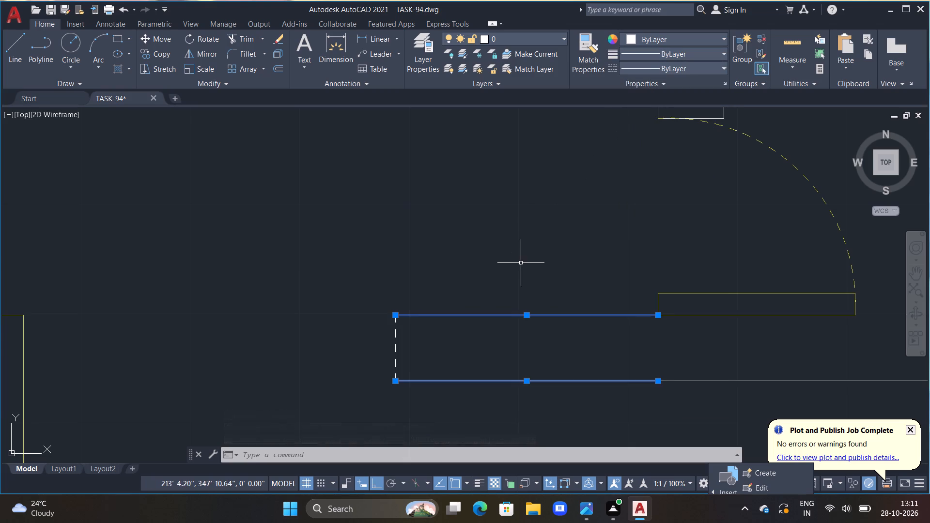
key("Escape")
left_click(395, 338)
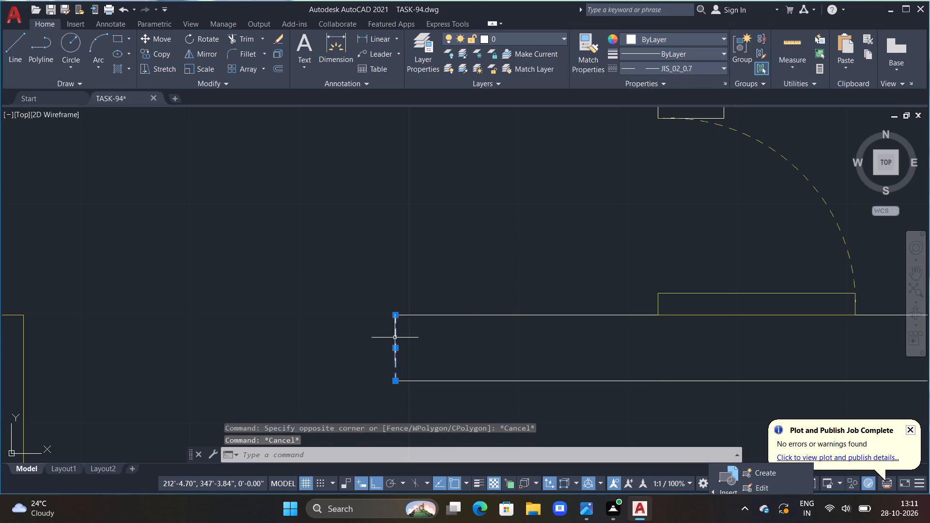
left_click(702, 67)
left_click(673, 85)
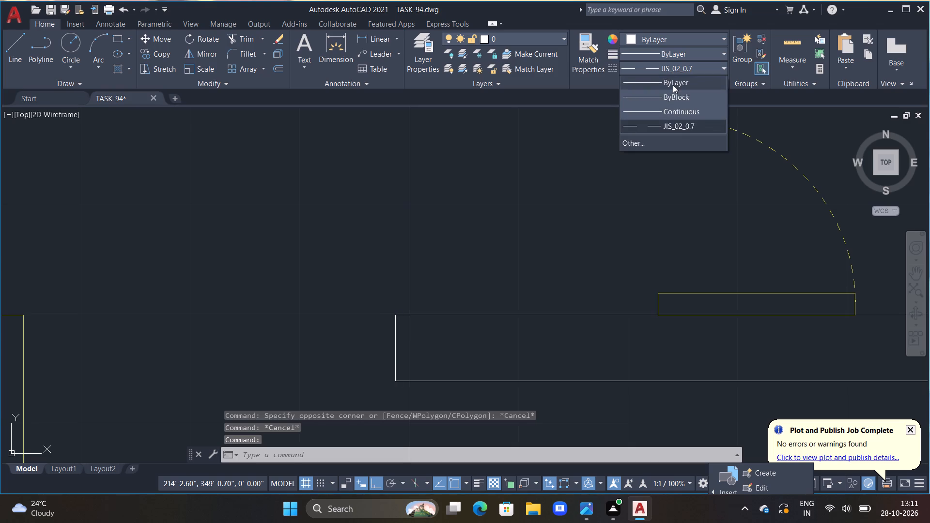
key("Escape")
Set the current drawing colour to yellow 200,201,45.
scroll(499, 219, "down", 3)
key("Escape")
key("Escape")
scroll(503, 261, "down", 1)
middle_click_drag(462, 273, 496, 379)
key("Escape")
scroll(495, 338, "up", 1)
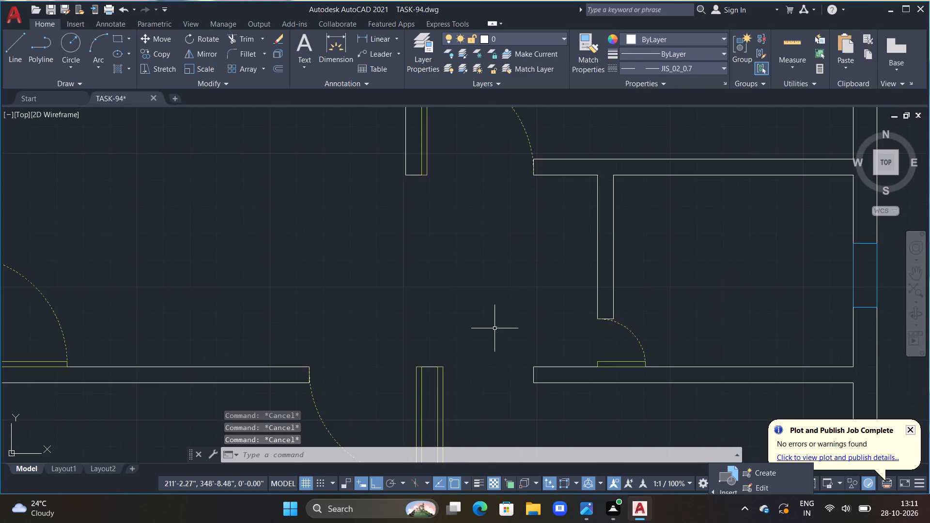
middle_click_drag(495, 276, 493, 164)
key("Escape")
key("Escape")
left_click(677, 30)
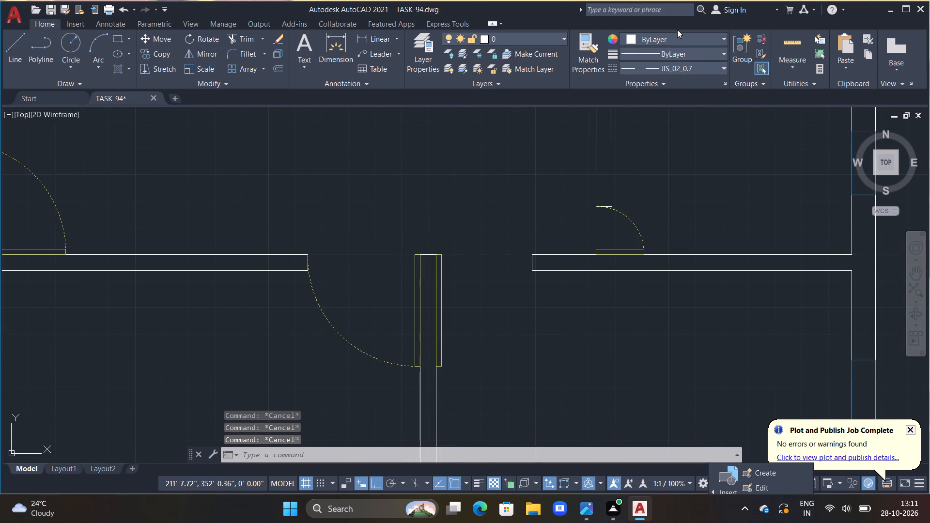
left_click(676, 39)
left_click(724, 110)
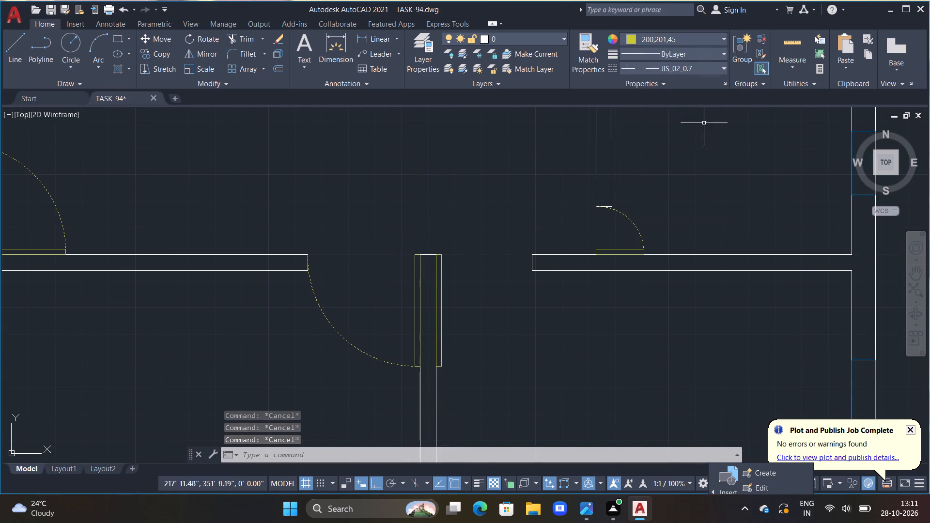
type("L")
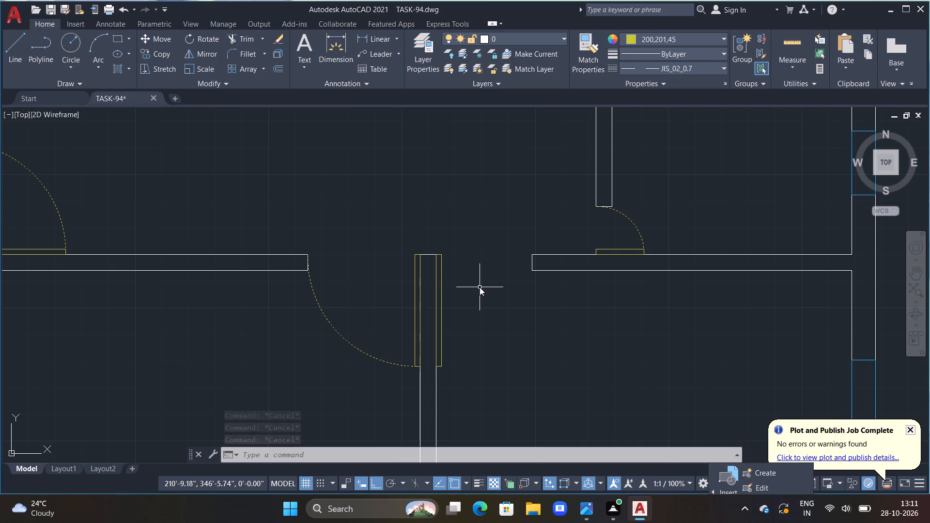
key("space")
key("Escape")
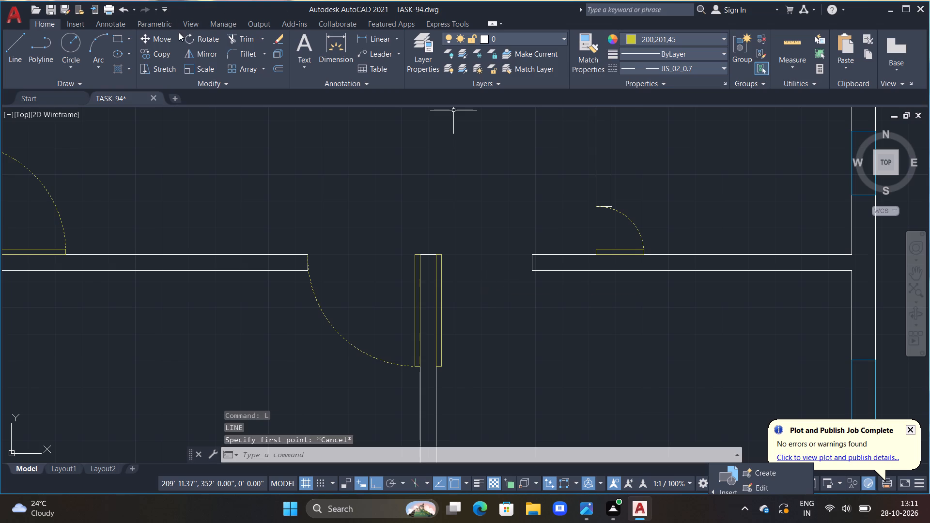
Draw the swing arc for the lower partition's east leaf through its lower corners to the extended eastern wall's west end.
left_click(100, 35)
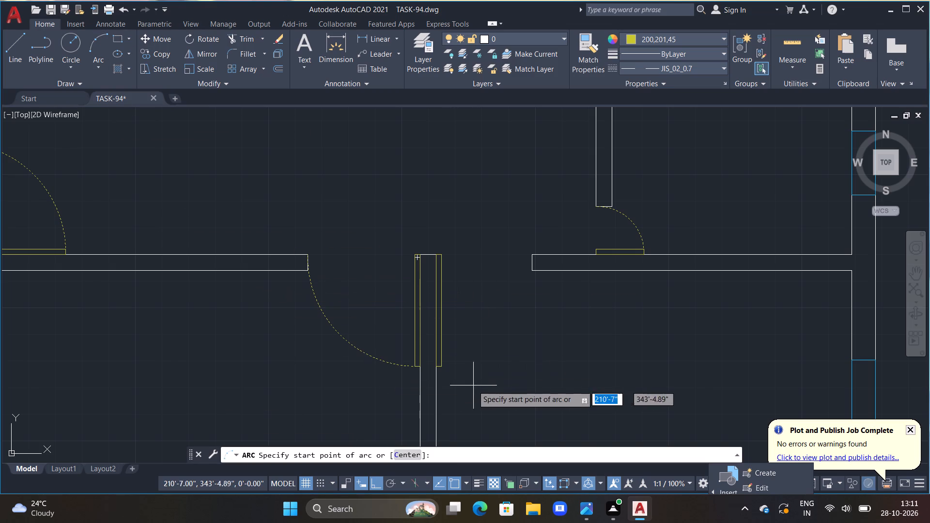
scroll(417, 359, "up", 3)
left_click(491, 390)
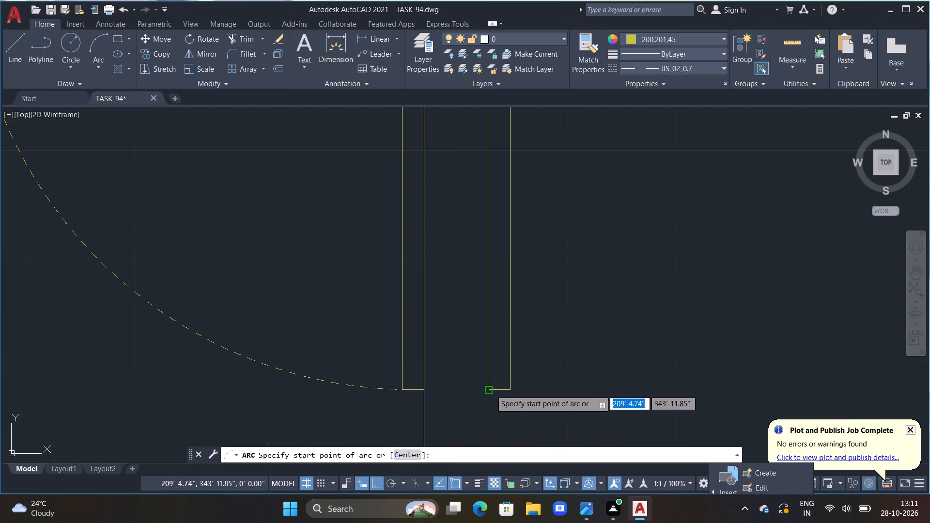
left_click(512, 390)
scroll(650, 252, "down", 2)
middle_click_drag(651, 239, 539, 322)
left_click(632, 209)
key("Escape")
Examine the door leaves and swing arcs across the whole floor plan.
scroll(613, 228, "down", 2)
key("Escape")
scroll(568, 293, "down", 2)
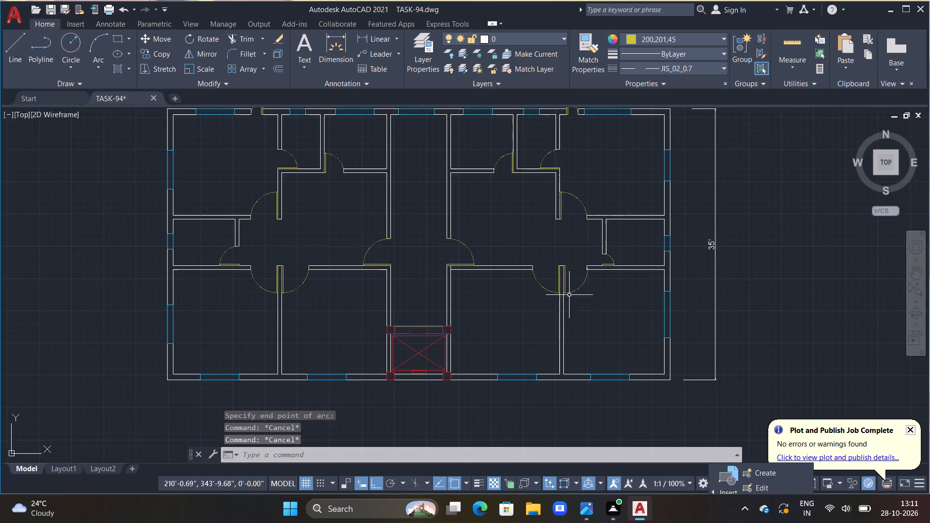
middle_click_drag(594, 308, 584, 208)
key("Escape")
key("Escape")
middle_click_drag(493, 199, 518, 281)
key("Escape")
key("Escape")
scroll(501, 214, "down", 1)
middle_click_drag(506, 209, 524, 277)
key("Escape")
key("Escape")
key("Escape")
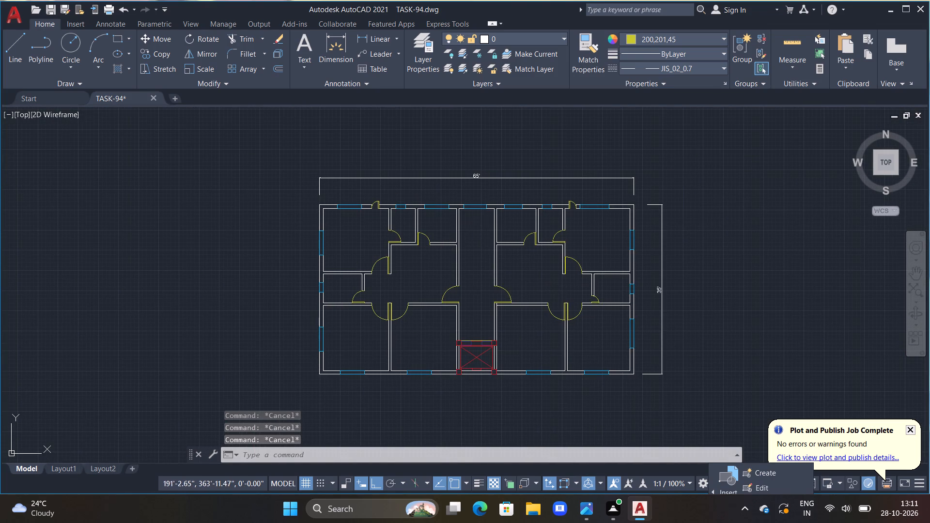
middle_click_drag(477, 230, 495, 285)
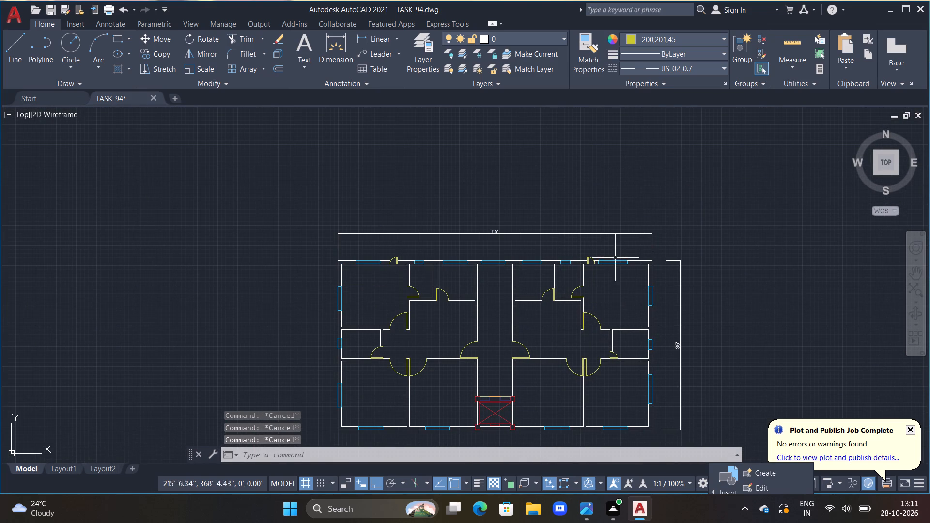
scroll(400, 269, "up", 1)
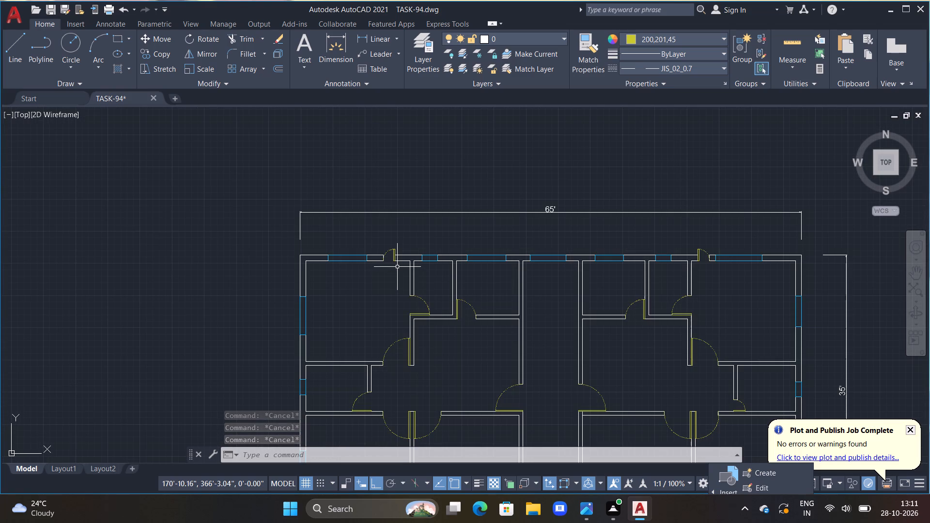
key("Escape")
key("Escape")
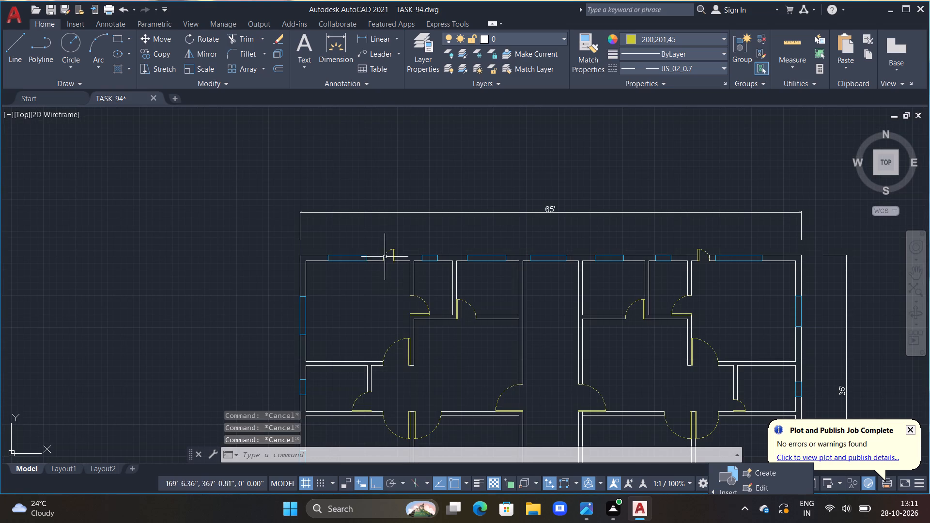
Load the ACAD_ISO04W100 linetype while the swing arc of the north-west exterior door is selected.
middle_click_drag(364, 222, 370, 269)
key("Escape")
key("Escape")
scroll(378, 289, "up", 2)
scroll(418, 297, "up", 2)
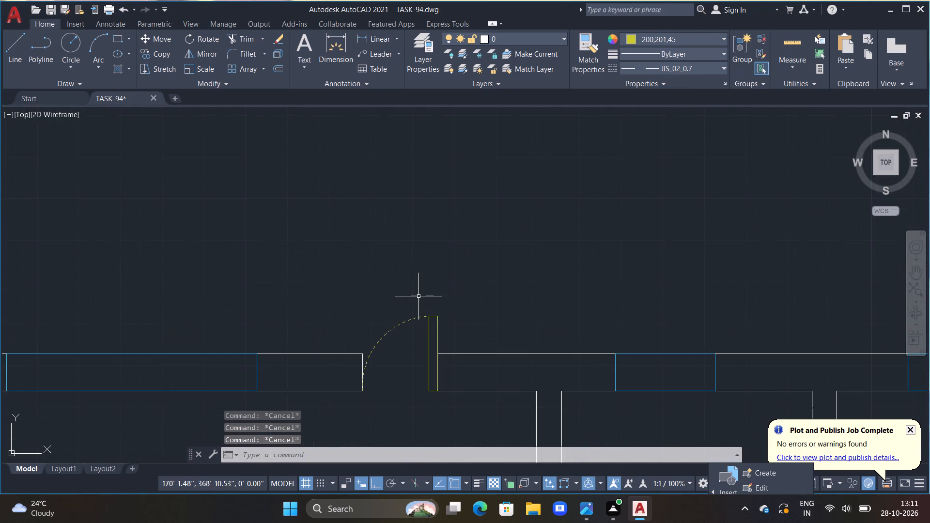
middle_click_drag(422, 308, 429, 205)
scroll(429, 207, "up", 3)
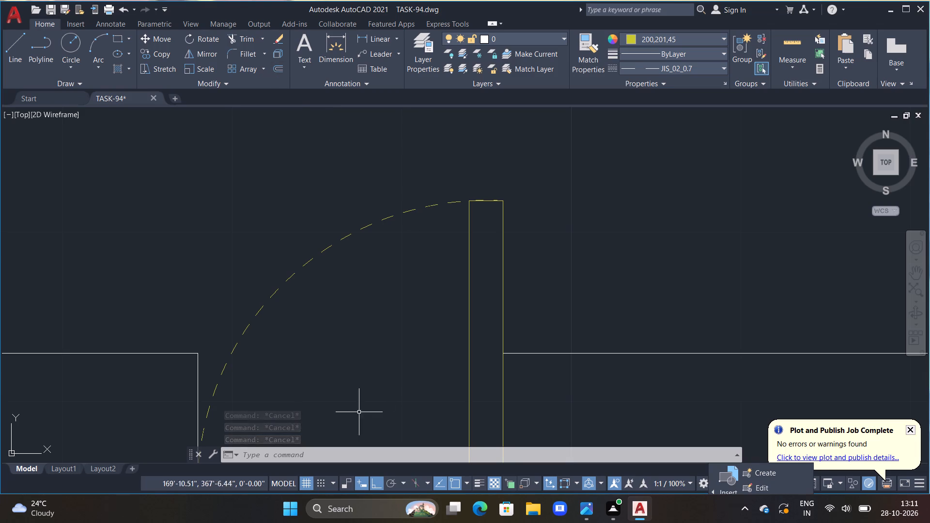
scroll(426, 260, "down", 3)
scroll(424, 257, "up", 1)
middle_click_drag(424, 255, 432, 197)
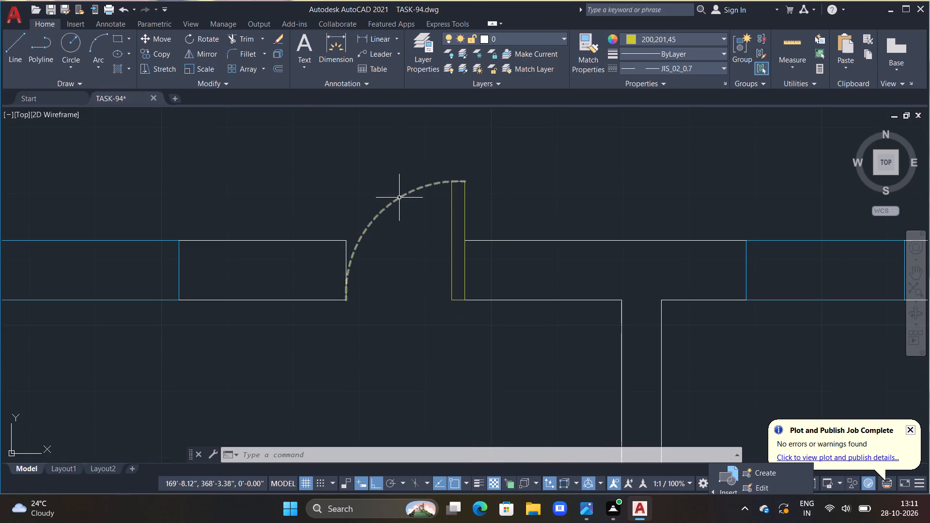
left_click(399, 198)
left_click(696, 65)
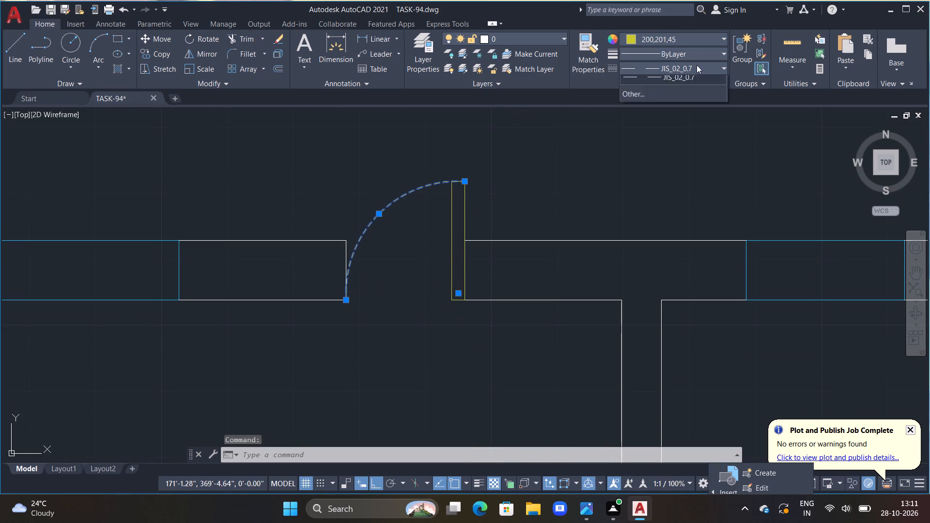
left_click(684, 137)
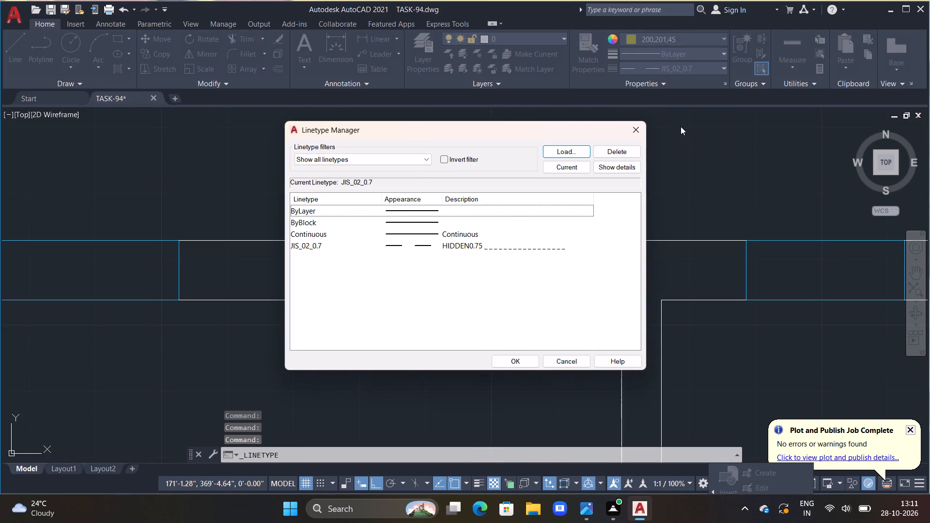
left_click(558, 148)
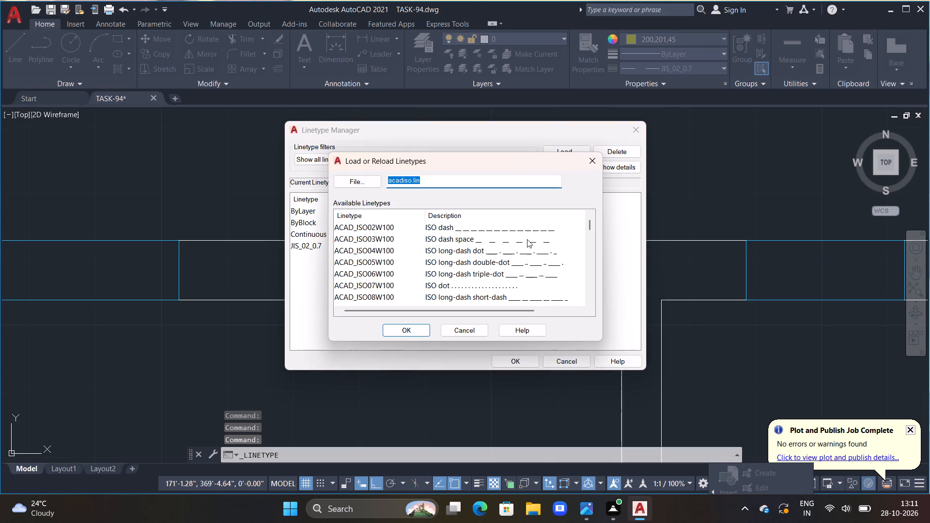
left_click(527, 237)
double_click(511, 245)
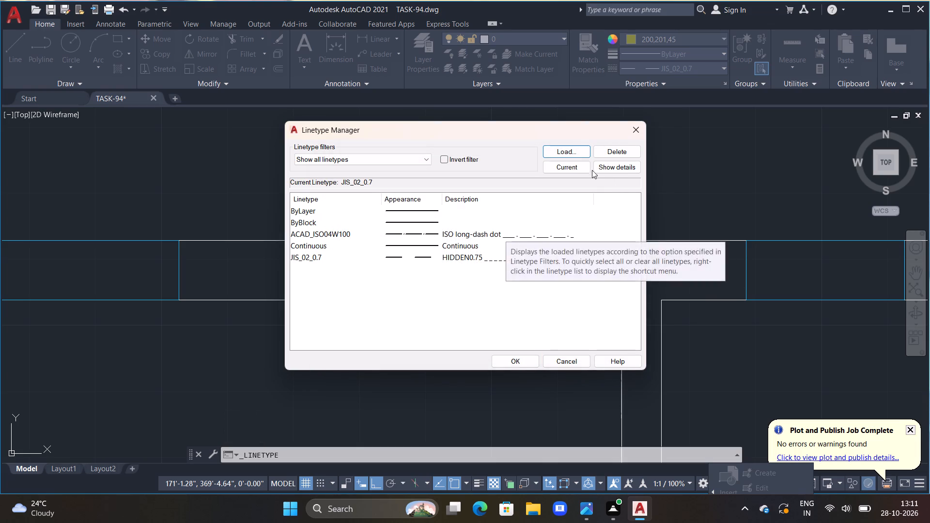
Load the ACAD_ISO02W100 linetype from acadiso.lin and close the linetype manager.
left_click(566, 152)
scroll(514, 230, "up", 3)
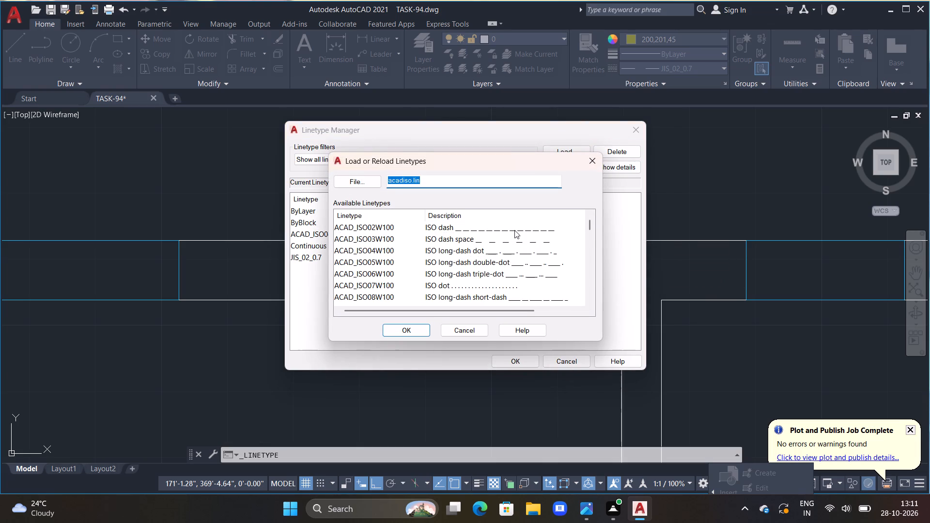
scroll(514, 230, "up", 3)
scroll(514, 229, "down", 3)
scroll(514, 229, "up", 2)
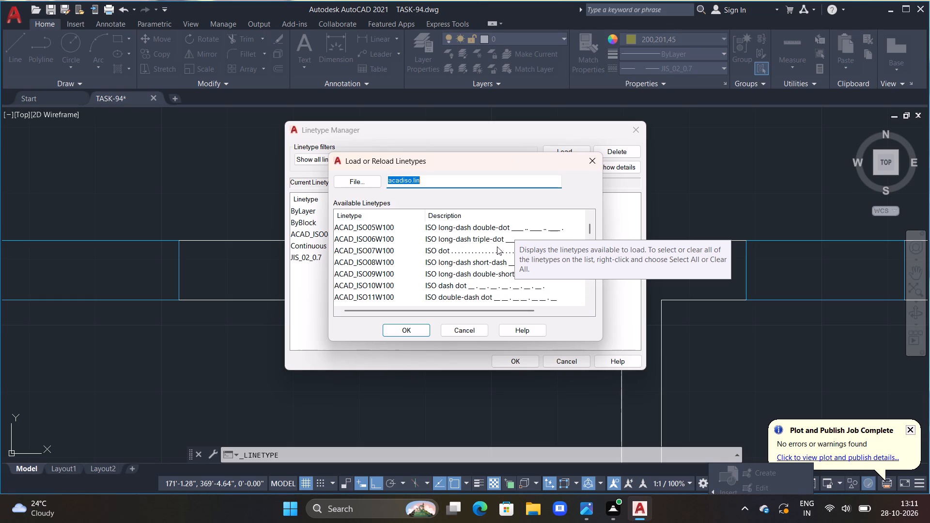
scroll(496, 251, "up", 4)
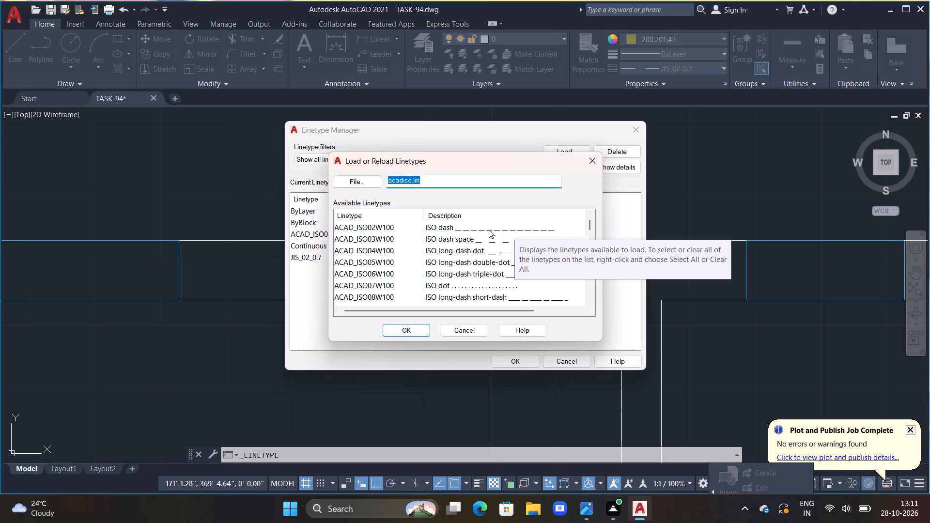
left_click(489, 230)
left_click(506, 362)
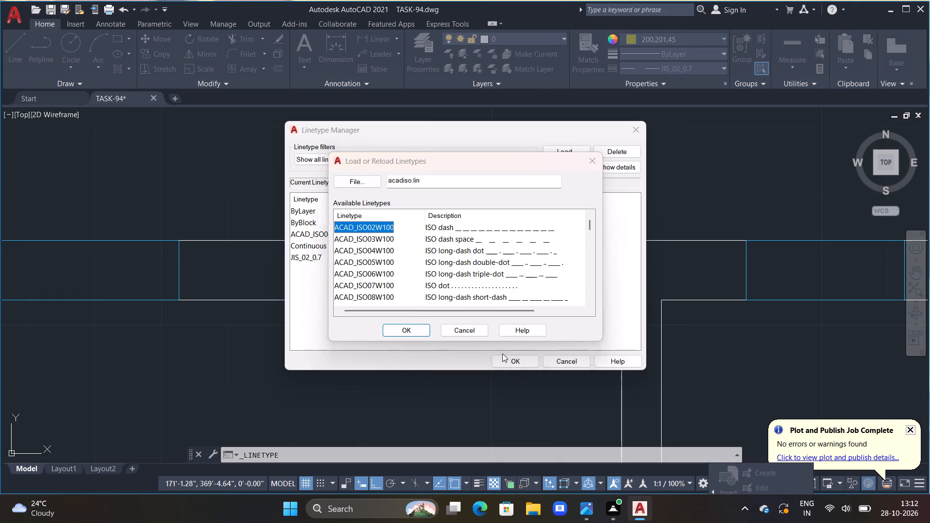
left_click(405, 332)
left_click(493, 234)
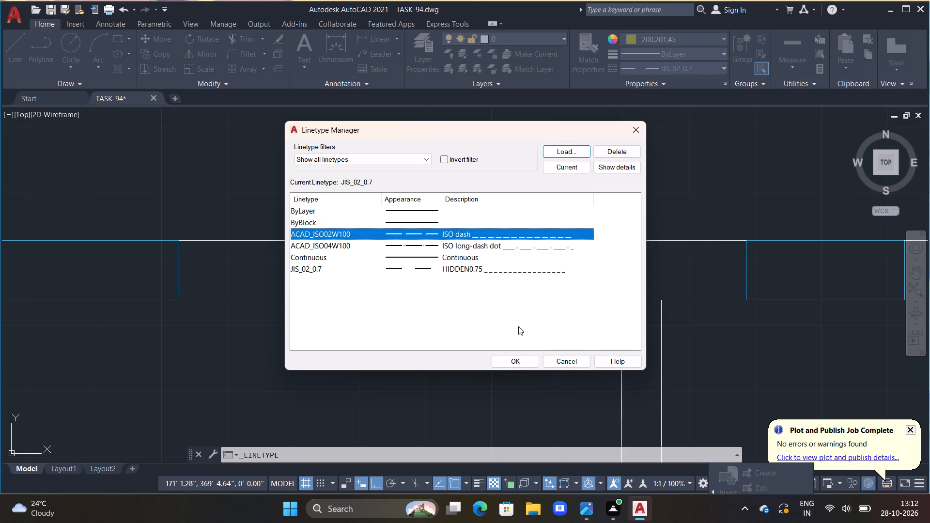
left_click(518, 363)
key("Escape")
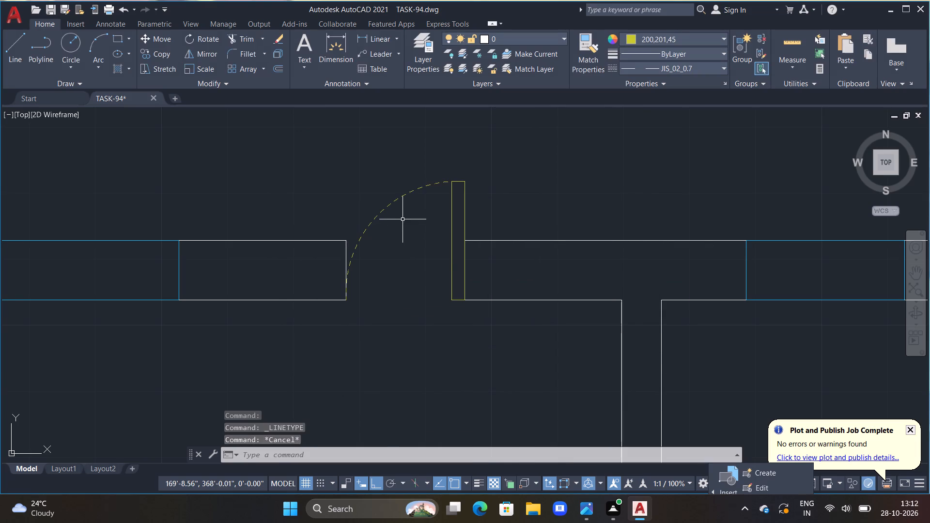
key("Escape")
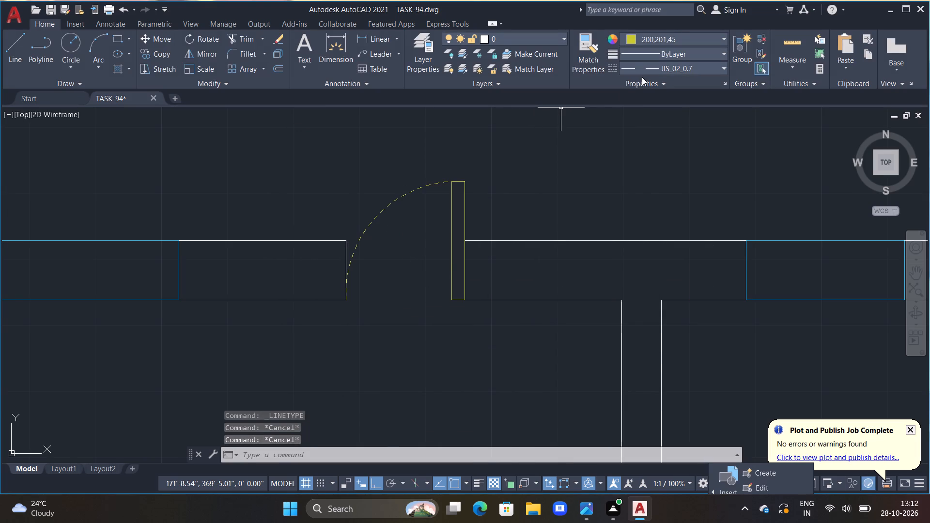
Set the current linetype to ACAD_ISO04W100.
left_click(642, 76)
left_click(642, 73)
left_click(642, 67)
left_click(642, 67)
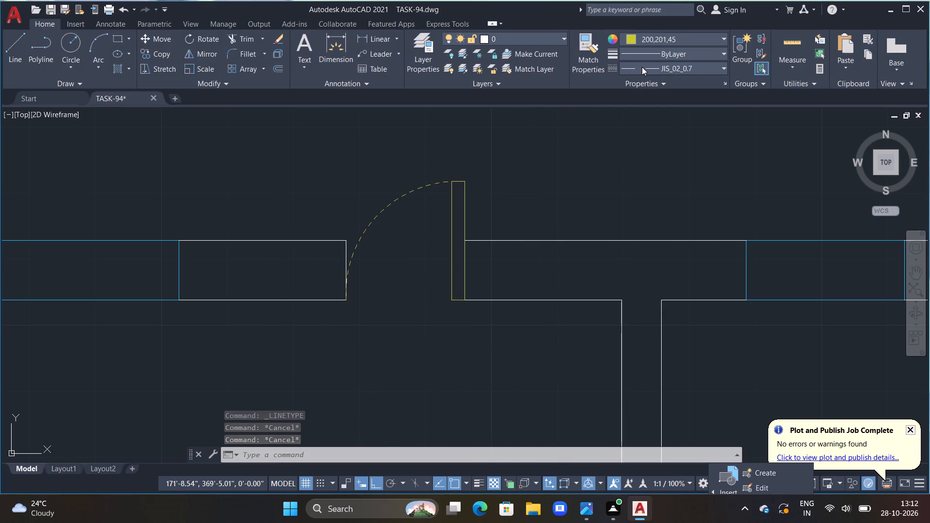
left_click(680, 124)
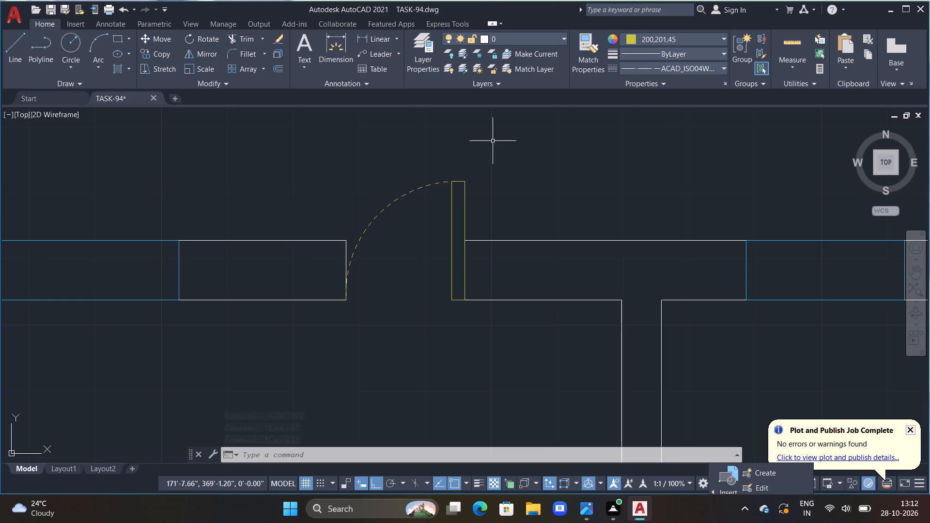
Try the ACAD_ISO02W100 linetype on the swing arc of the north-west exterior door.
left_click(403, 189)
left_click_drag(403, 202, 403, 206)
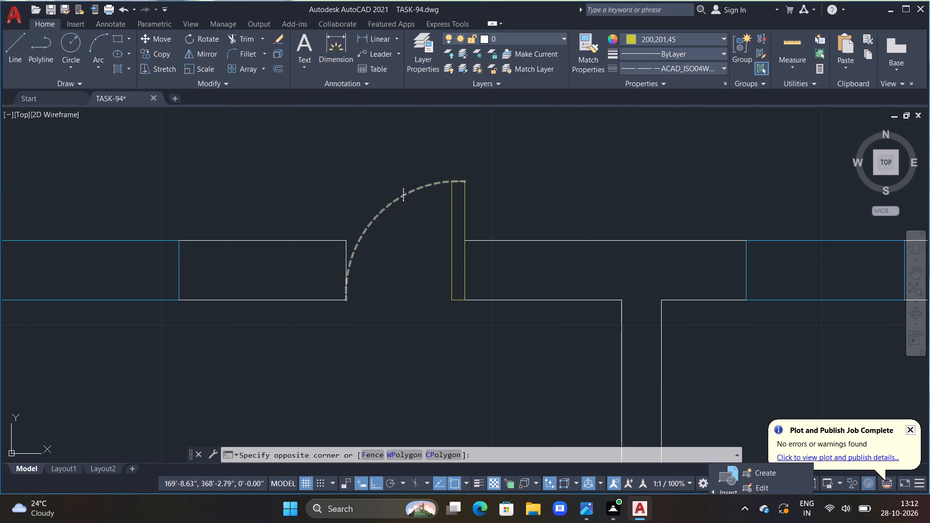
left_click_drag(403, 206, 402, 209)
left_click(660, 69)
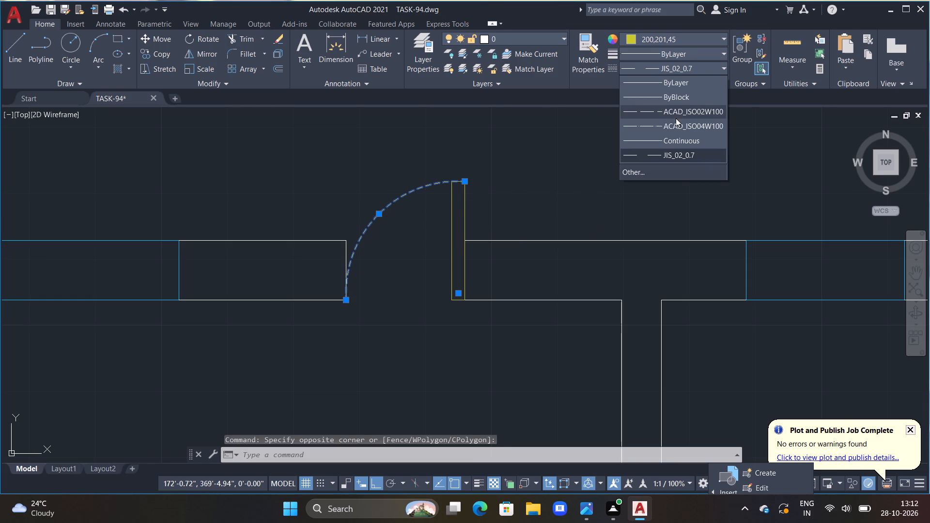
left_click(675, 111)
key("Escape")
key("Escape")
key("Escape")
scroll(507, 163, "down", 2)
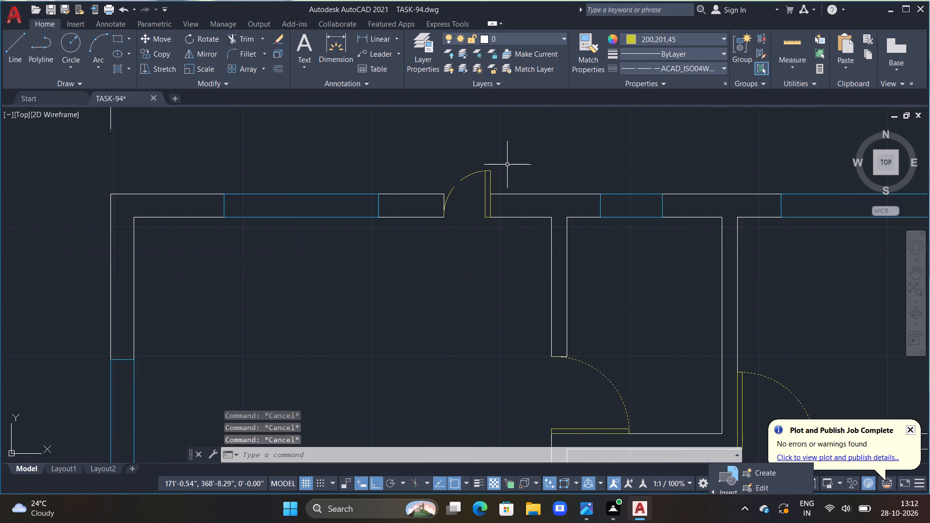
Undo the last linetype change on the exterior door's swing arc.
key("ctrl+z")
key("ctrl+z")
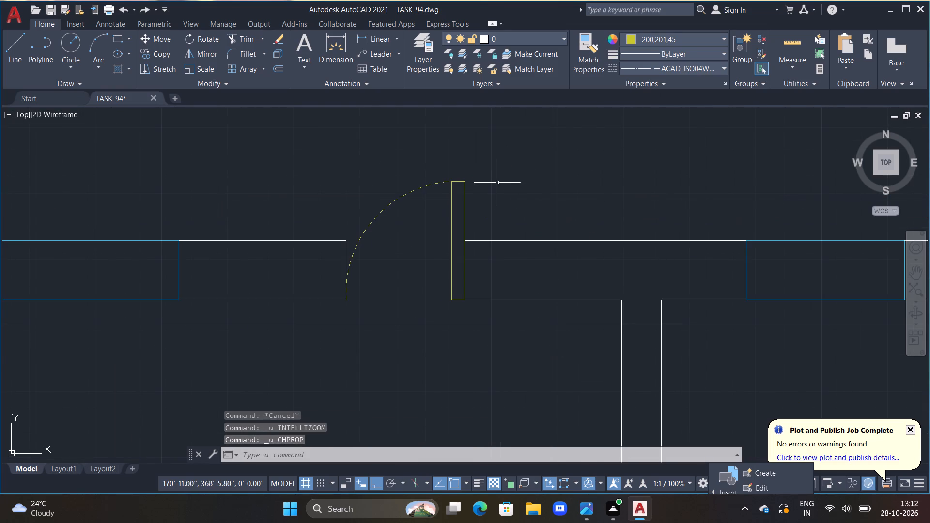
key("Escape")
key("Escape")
Set the current linetype to ByLayer with nothing selected.
scroll(479, 160, "down", 3)
key("Escape")
scroll(433, 196, "down", 2)
key("Escape")
key("Escape")
scroll(420, 180, "up", 1)
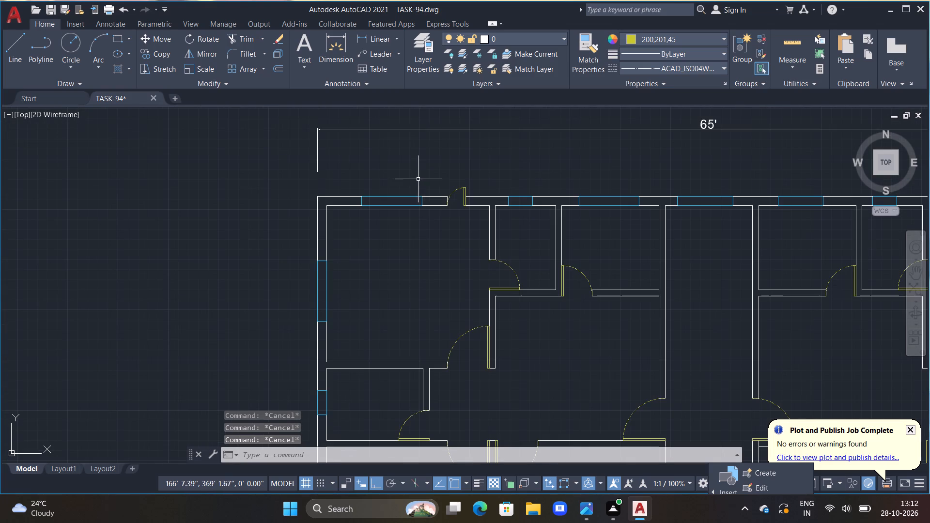
key("Escape")
key("Escape")
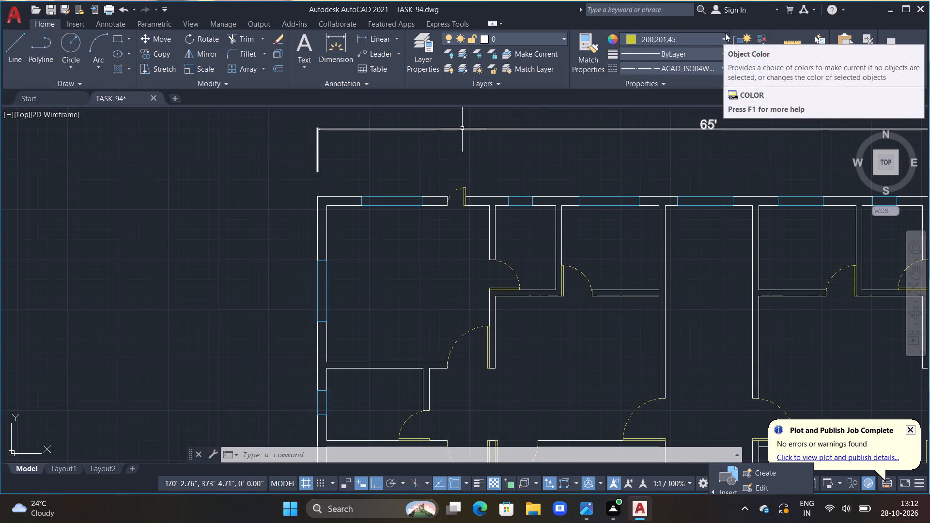
key("Escape")
key("Escape")
key("Escape")
left_click(653, 66)
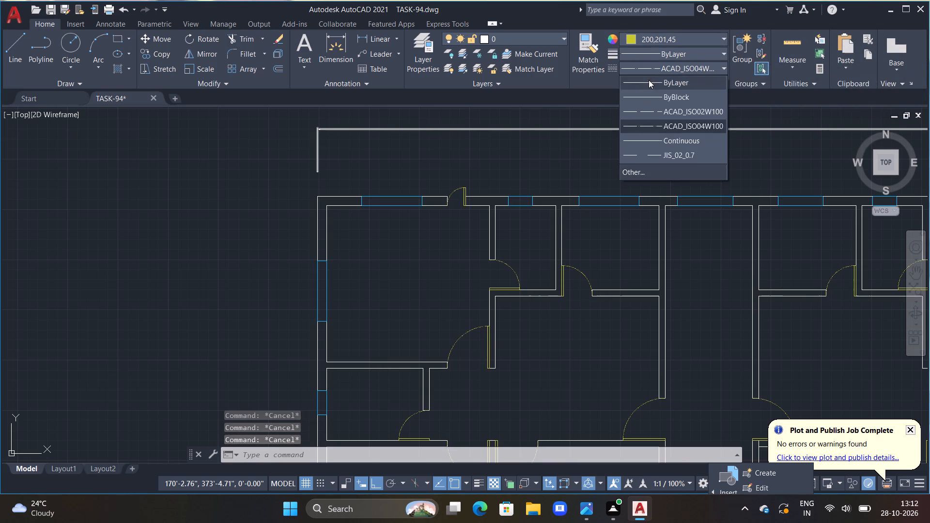
left_click(649, 80)
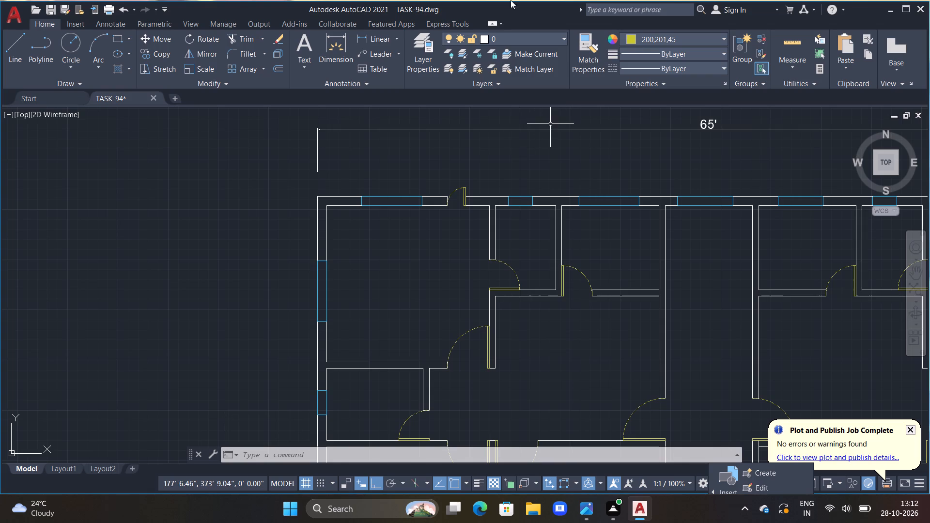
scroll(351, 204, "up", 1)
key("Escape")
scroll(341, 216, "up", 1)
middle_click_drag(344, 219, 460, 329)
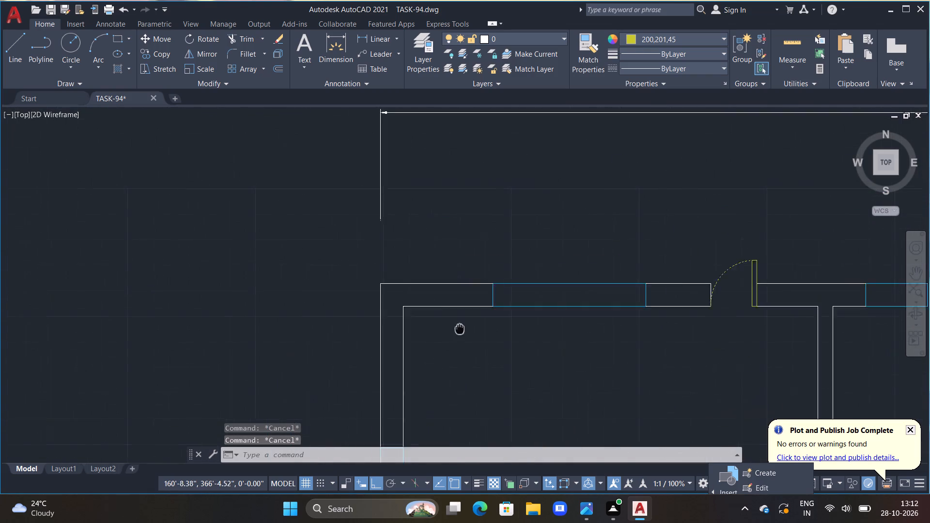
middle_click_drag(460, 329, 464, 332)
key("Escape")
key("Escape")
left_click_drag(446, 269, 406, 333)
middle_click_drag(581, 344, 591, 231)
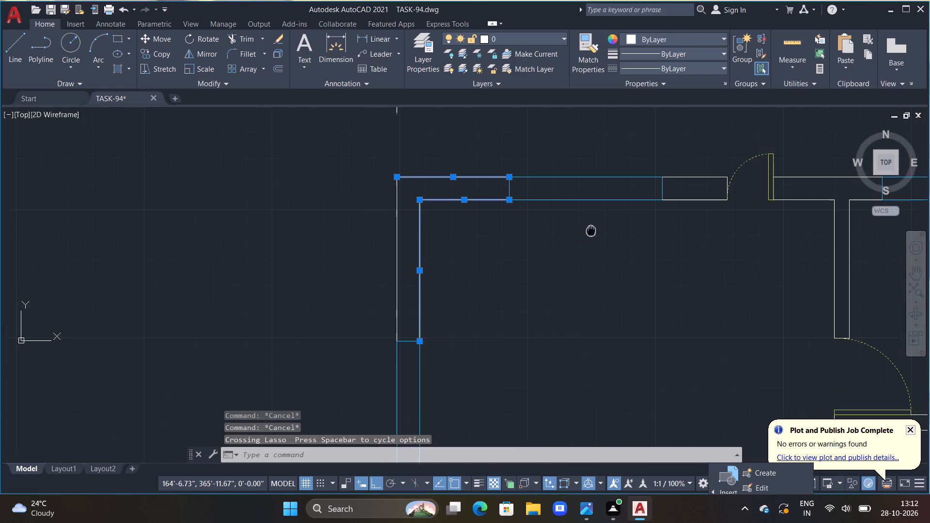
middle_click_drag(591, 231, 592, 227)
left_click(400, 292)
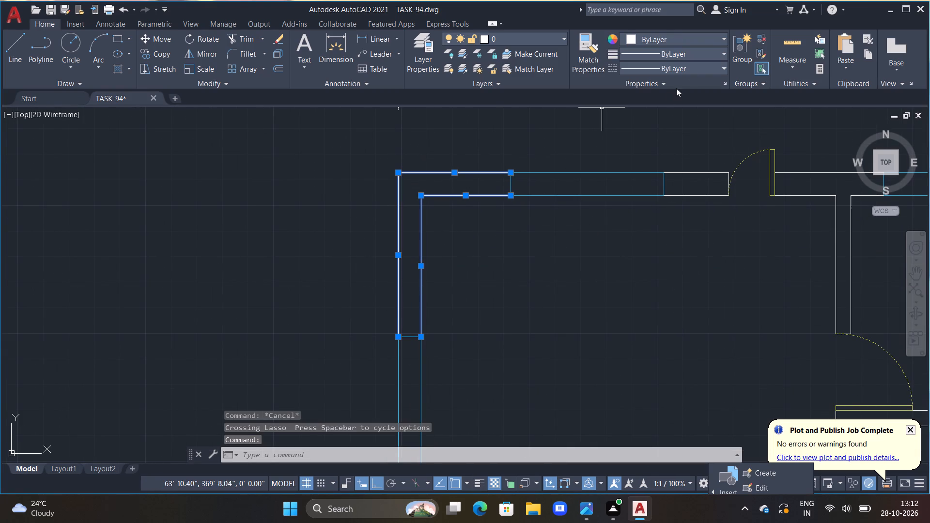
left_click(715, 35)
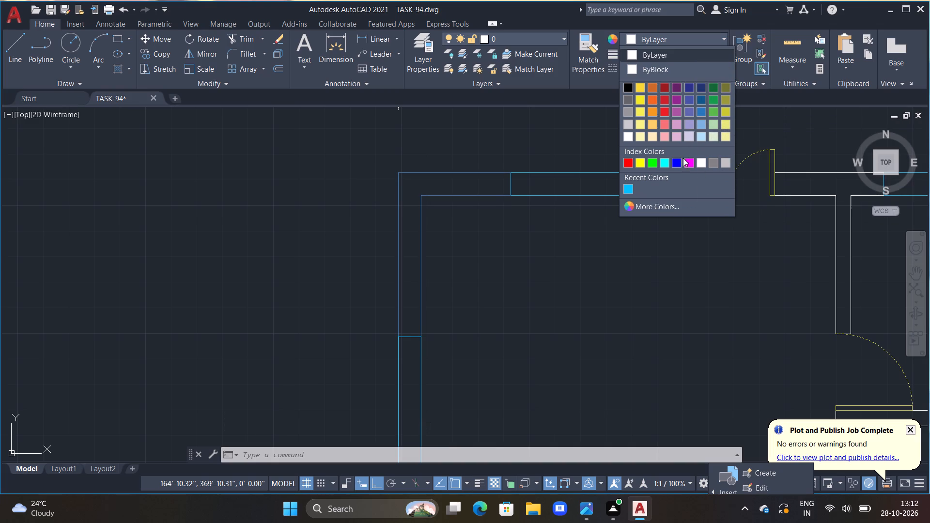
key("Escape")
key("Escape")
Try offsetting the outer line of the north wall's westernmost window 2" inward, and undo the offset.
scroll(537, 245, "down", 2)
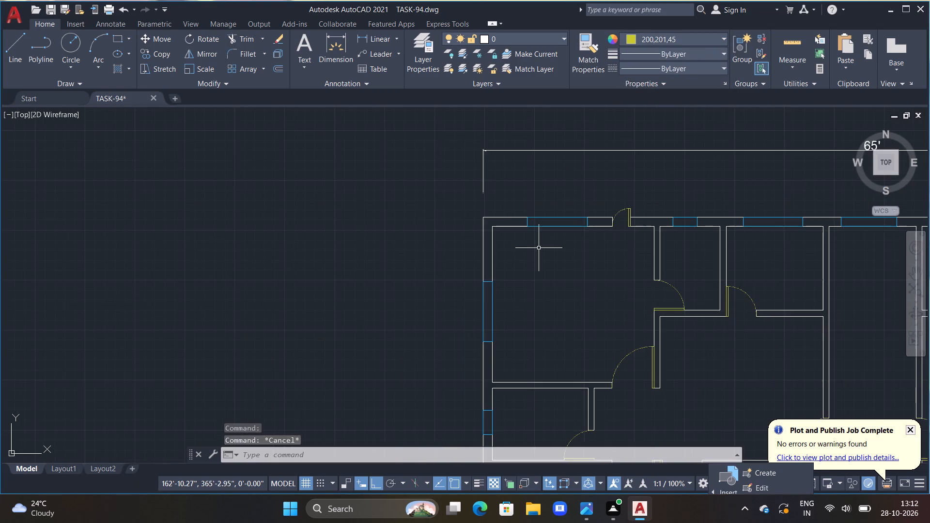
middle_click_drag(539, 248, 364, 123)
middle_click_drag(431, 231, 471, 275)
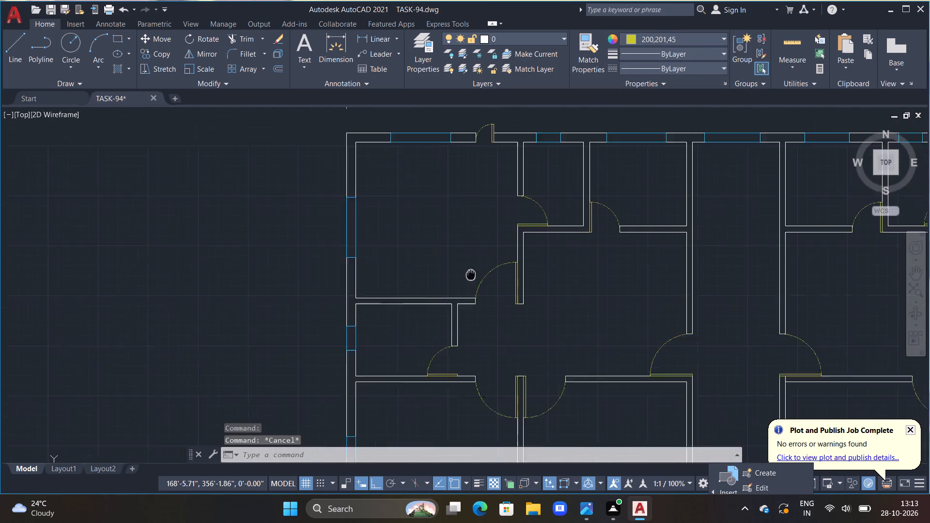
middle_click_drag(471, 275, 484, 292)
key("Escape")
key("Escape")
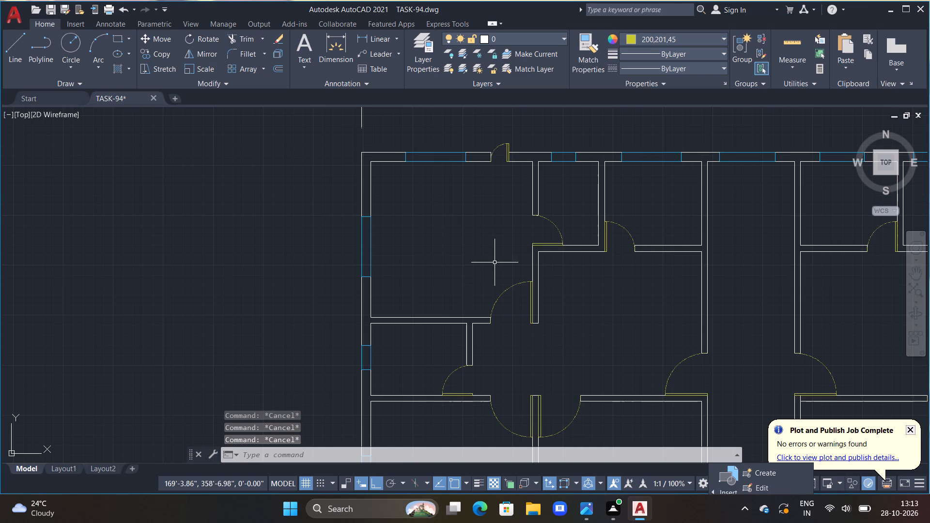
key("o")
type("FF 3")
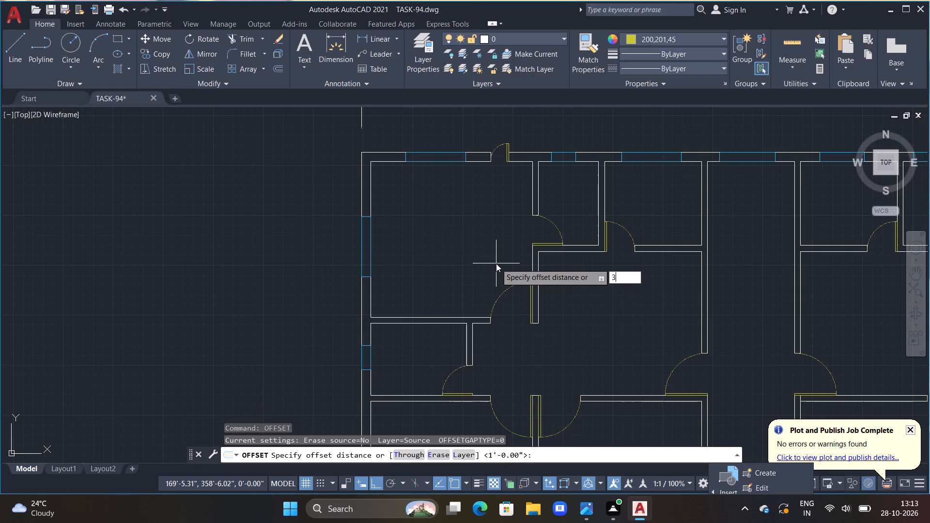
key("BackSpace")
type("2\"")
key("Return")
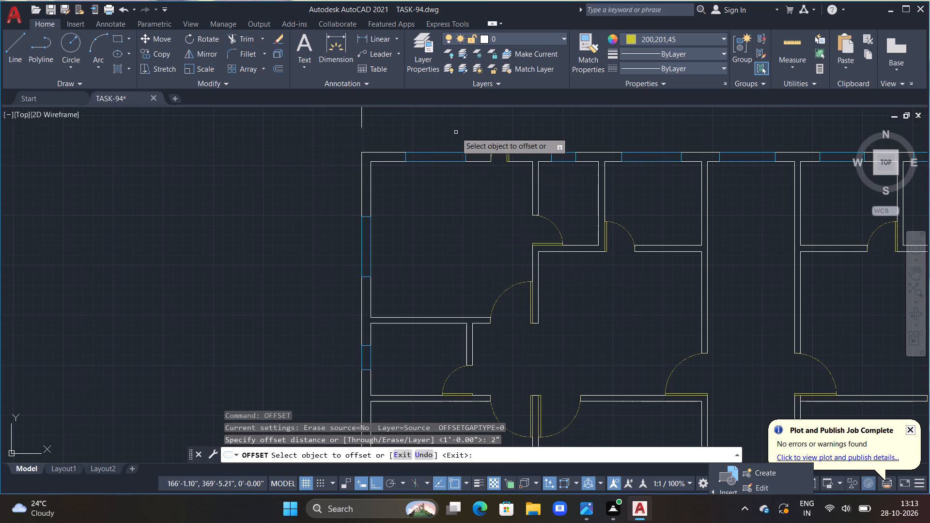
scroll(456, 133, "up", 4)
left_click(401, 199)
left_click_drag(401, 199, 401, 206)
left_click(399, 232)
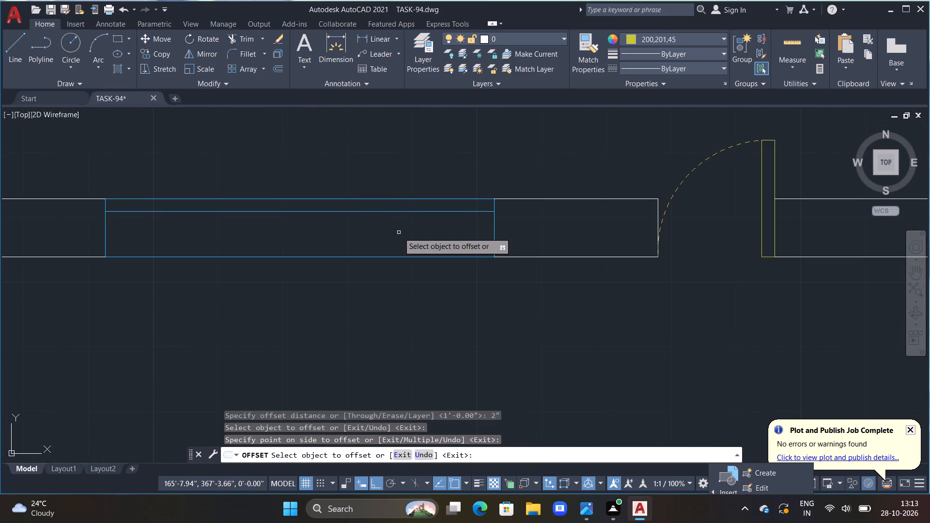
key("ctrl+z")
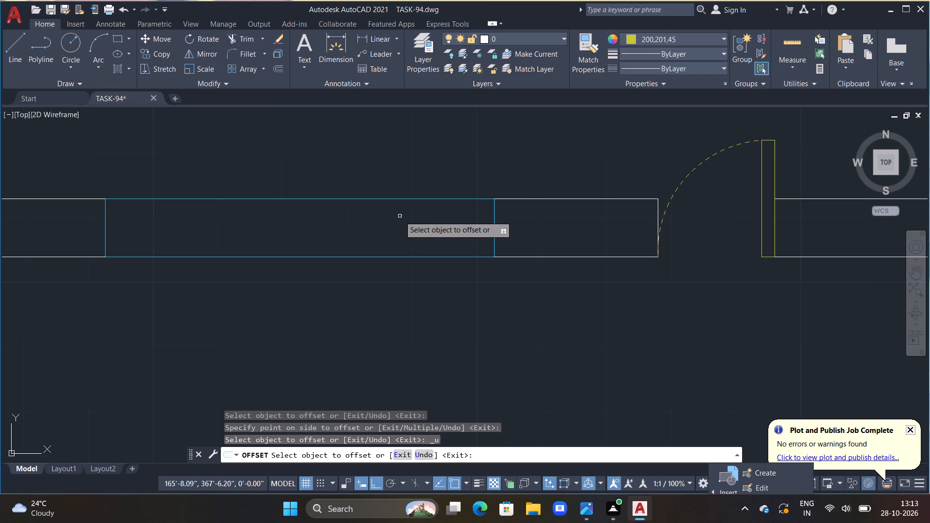
Offset the outer line of the north wall's westernmost window inward twice at 3" spacing.
key("Escape")
type("OFF 3\"")
key("Return")
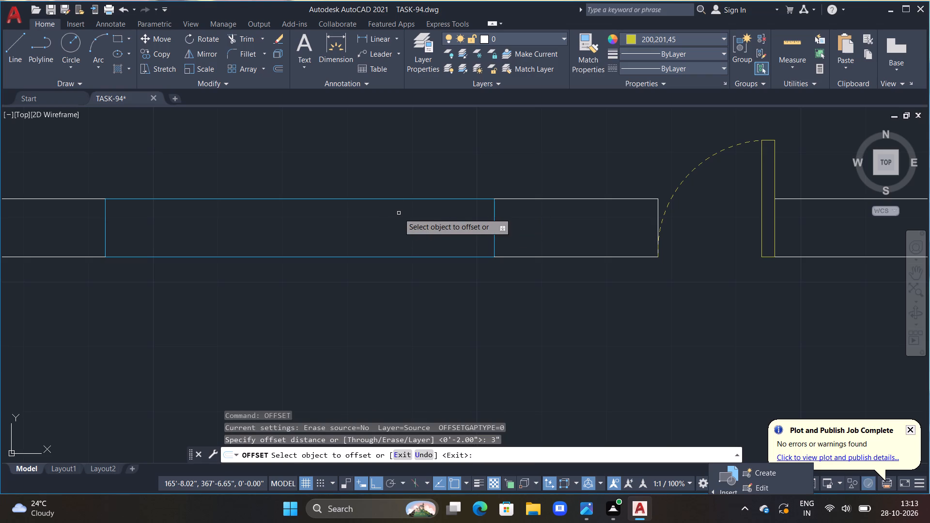
left_click(399, 200)
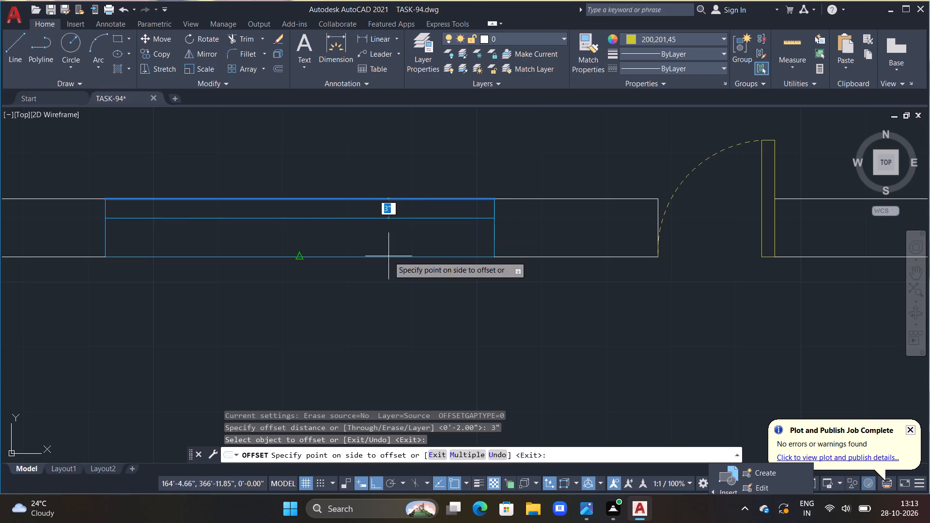
left_click(388, 256)
left_click_drag(390, 219, 390, 224)
left_click(385, 255)
Add two inner lines at 3" spacing to the narrow north-wall window just east of the north-west exterior door.
scroll(489, 261, "down", 2)
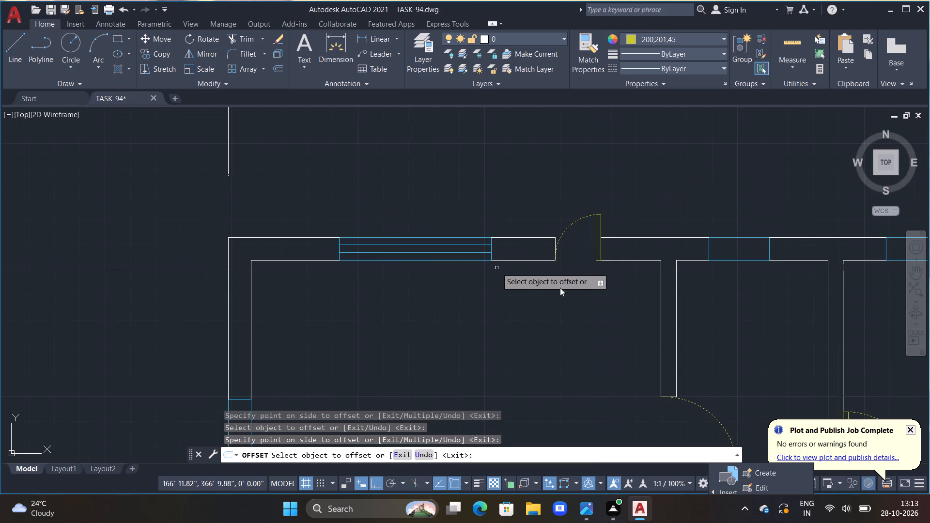
middle_click_drag(771, 267, 577, 270)
scroll(554, 243, "up", 2)
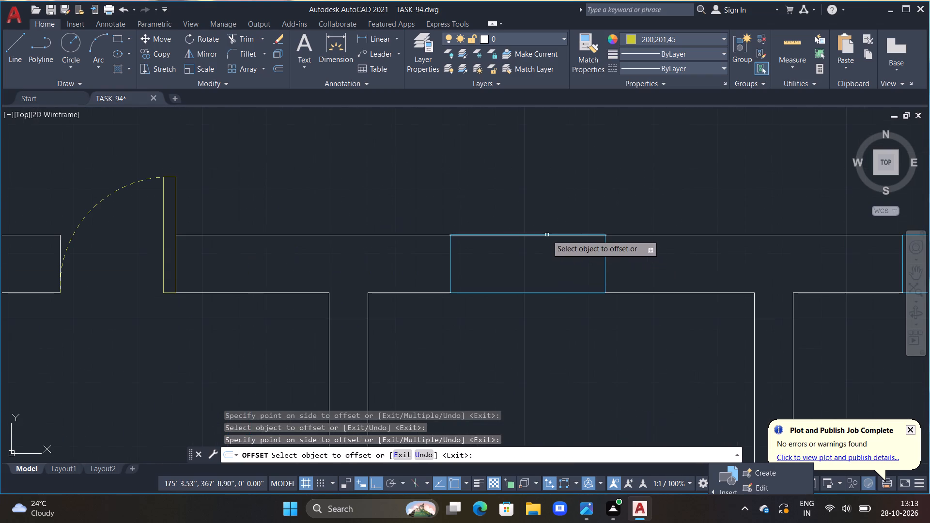
left_click_drag(547, 235, 546, 239)
left_click(539, 277)
left_click(534, 255)
left_click(532, 300)
Add two inner lines at 3" spacing to the north wall's third window from the west.
scroll(665, 245, "down", 3)
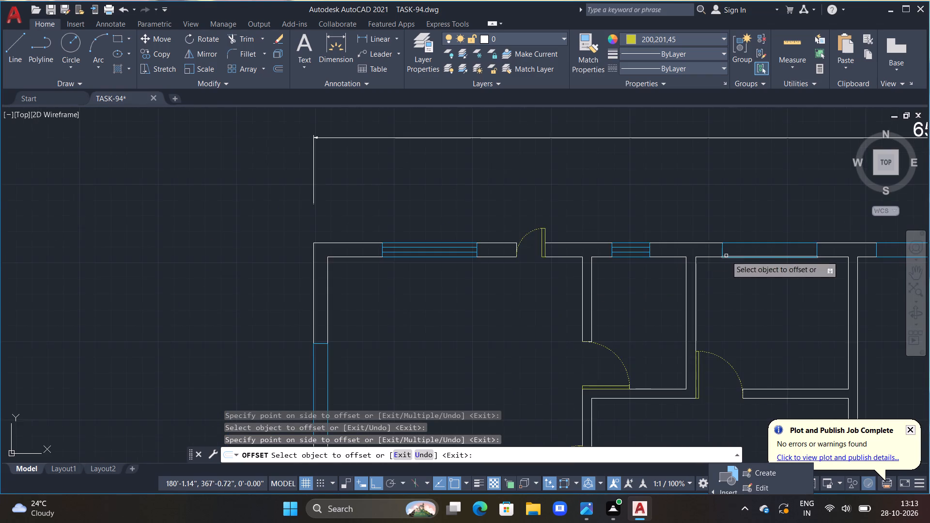
middle_click_drag(727, 257, 445, 248)
scroll(445, 249, "up", 2)
left_click_drag(545, 214, 545, 228)
left_click(545, 239)
left_click_drag(543, 225, 546, 271)
left_click(546, 271)
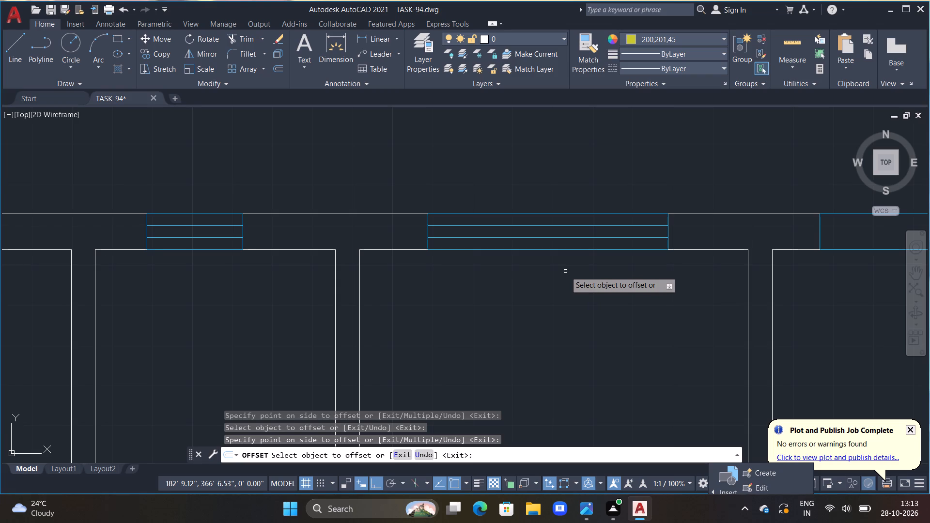
Offset the outer line of the north wall's central window inward twice at 3" spacing.
scroll(738, 271, "down", 2)
middle_click_drag(780, 278, 557, 277)
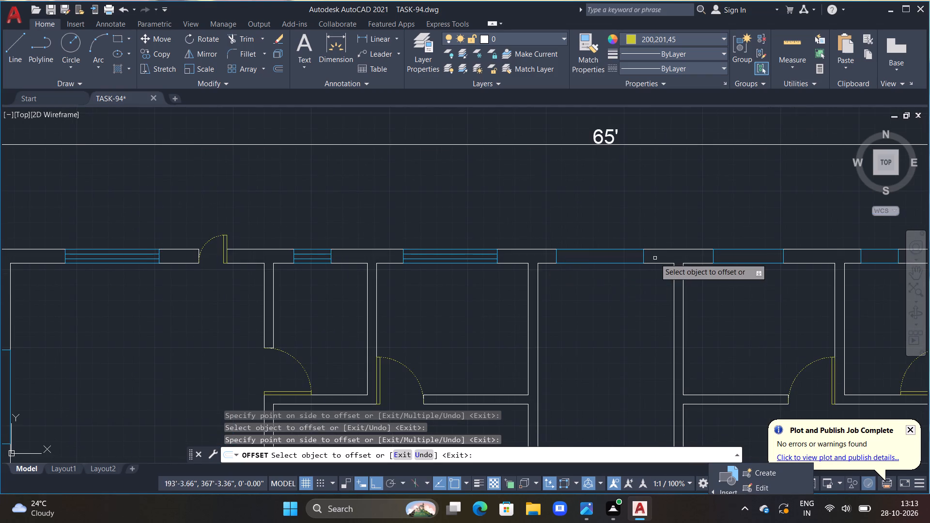
scroll(651, 258, "up", 3)
left_click(566, 225)
left_click(551, 265)
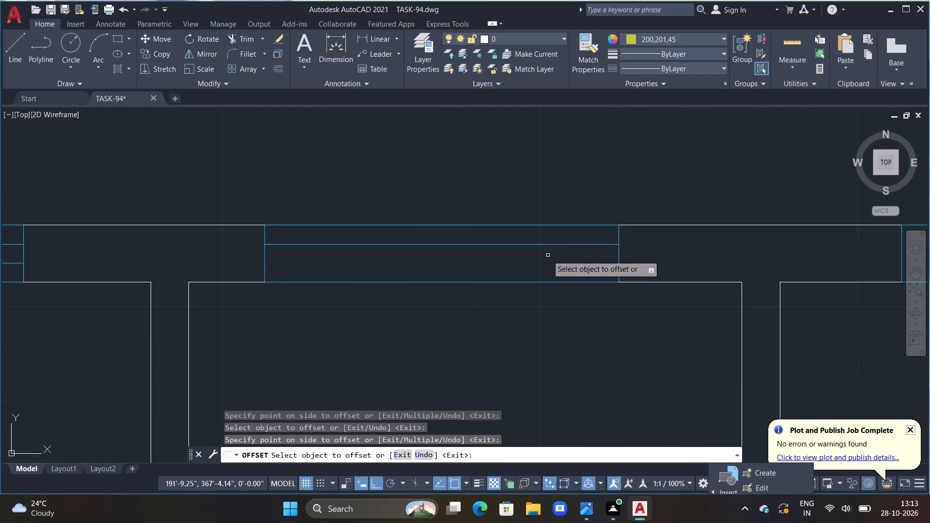
left_click(546, 245)
left_click_drag(546, 245, 543, 261)
left_click(543, 294)
Add two inner lines at 3" spacing to the north-wall window immediately east of the central one.
scroll(627, 299, "down", 3)
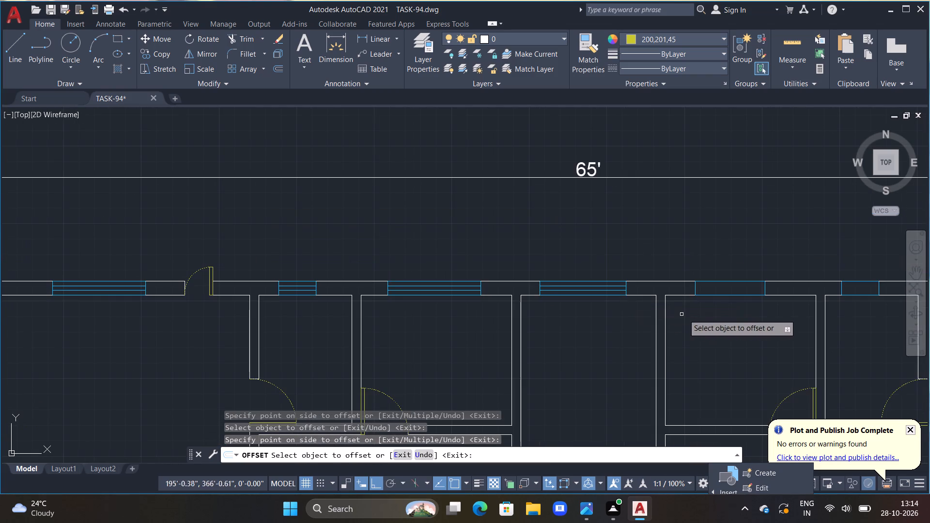
middle_click_drag(696, 315, 551, 321)
scroll(568, 306, "up", 3)
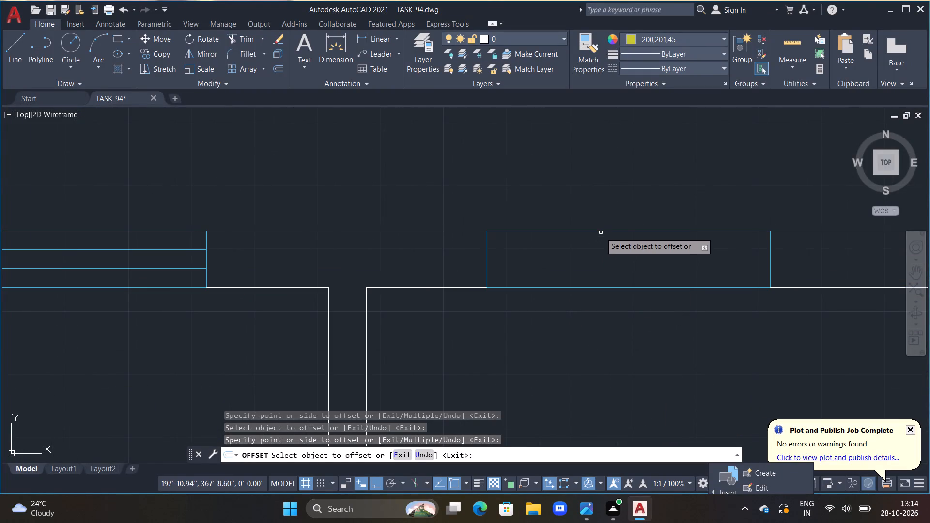
left_click(601, 232)
left_click(605, 257)
double_click(607, 250)
left_click(606, 271)
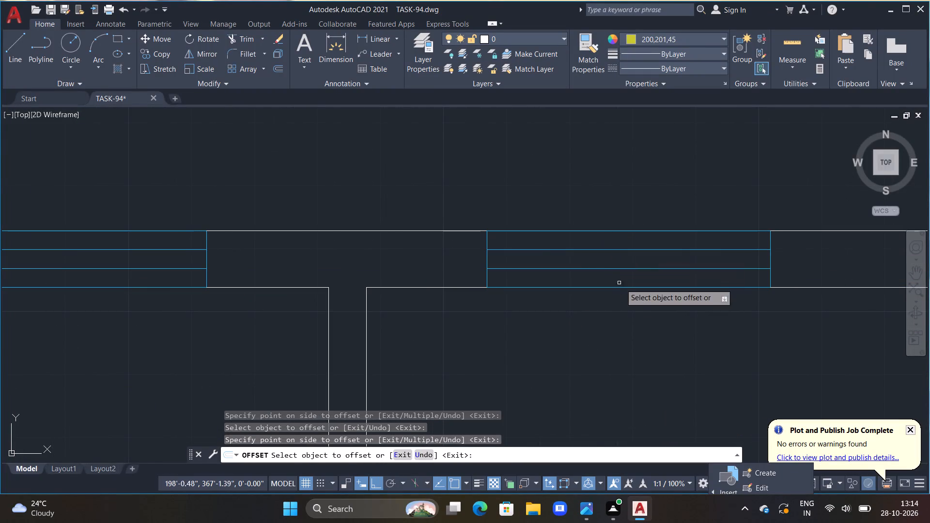
Add two inner lines at 3" spacing to the narrow north-wall window just west of the north-east exterior door.
scroll(645, 298, "down", 3)
middle_click_drag(697, 309, 532, 305)
scroll(625, 275, "up", 3)
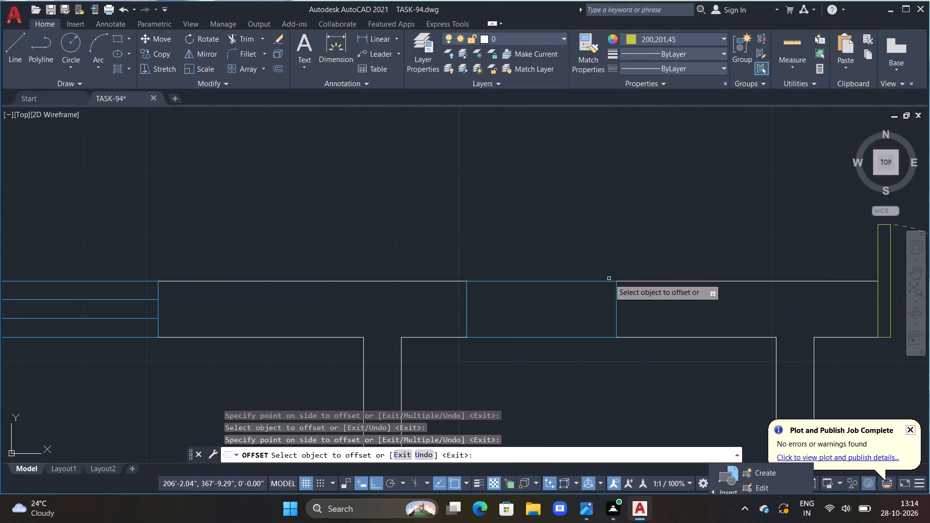
left_click(594, 284)
left_click_drag(591, 280, 591, 287)
left_click(587, 318)
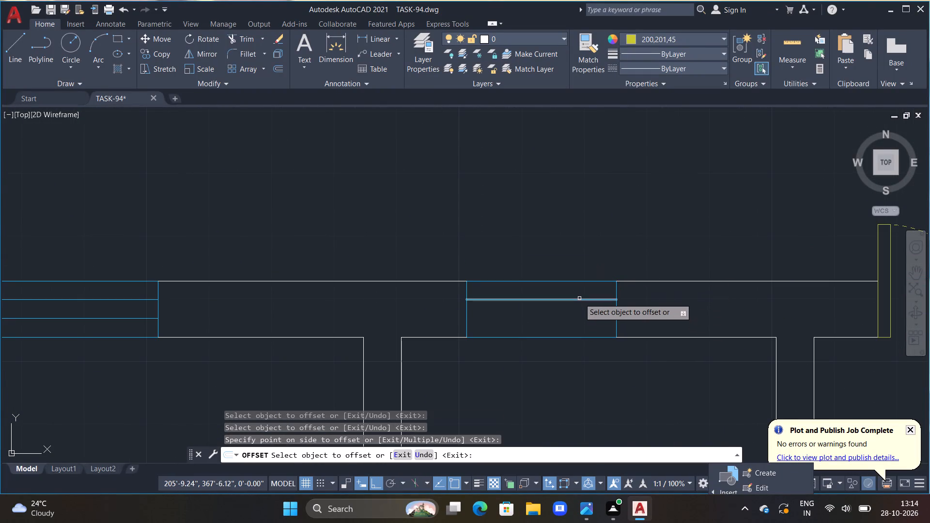
left_click_drag(579, 298, 577, 302)
left_click(564, 299)
left_click(561, 326)
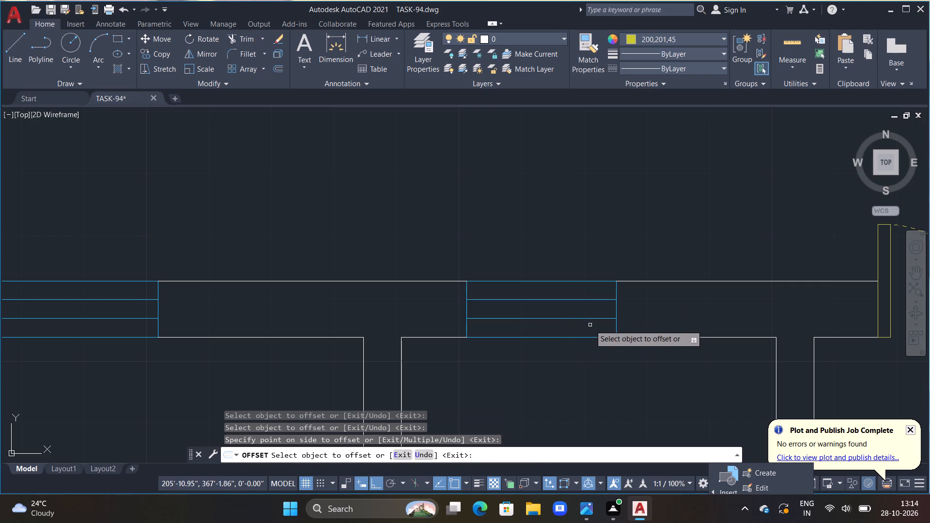
Offset the outer line of the north wall's easternmost window inward twice at 3" spacing.
scroll(591, 326, "down", 3)
middle_click_drag(714, 333, 558, 320)
scroll(593, 309, "up", 2)
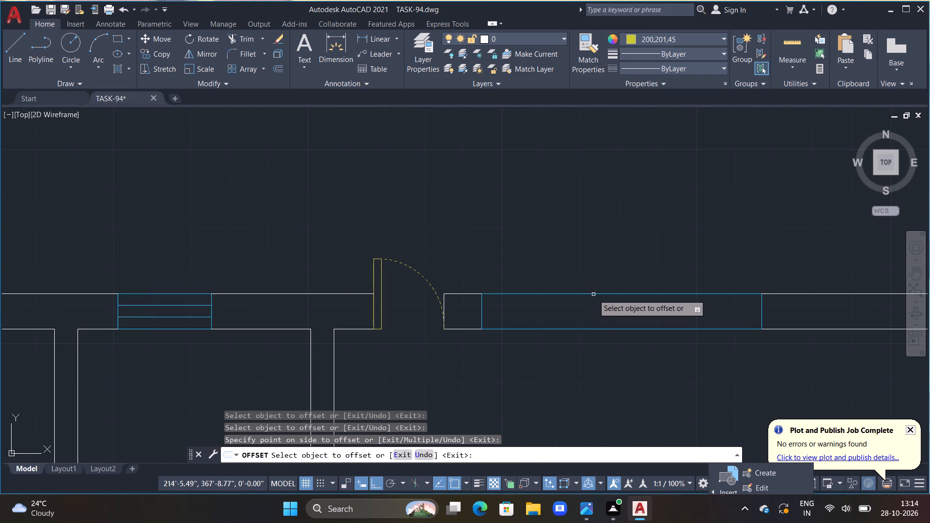
left_click(593, 294)
left_click_drag(593, 294, 593, 300)
left_click(594, 327)
left_click(596, 305)
left_click_drag(596, 305, 596, 316)
left_click(599, 346)
Offset the inner line of the east wall's northernmost window outward twice at 3" spacing.
scroll(601, 347, "down", 4)
middle_click_drag(615, 351, 598, 224)
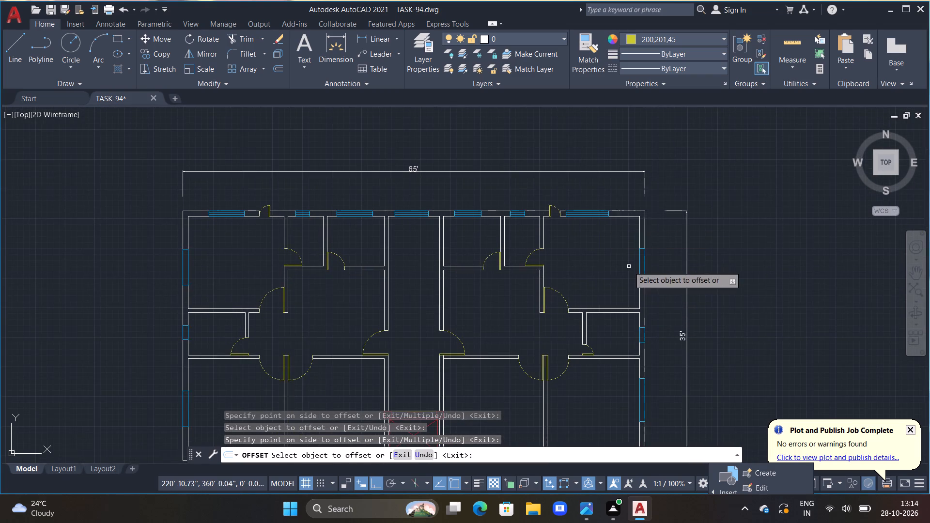
scroll(629, 266, "up", 3)
left_click(646, 244)
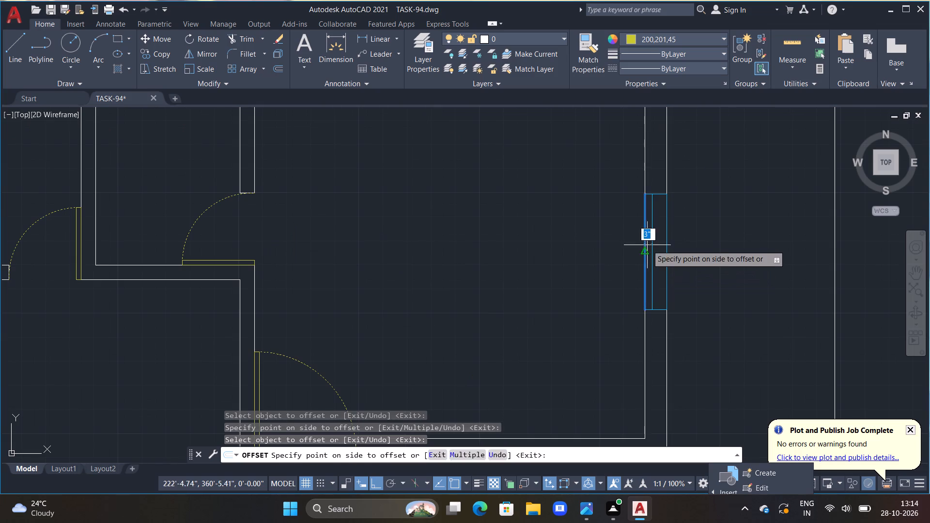
left_click(655, 258)
left_click(653, 250)
left_click(660, 259)
Add two intermediate lines at 3" spacing to the small middle window of the east wall.
scroll(673, 286, "down", 3)
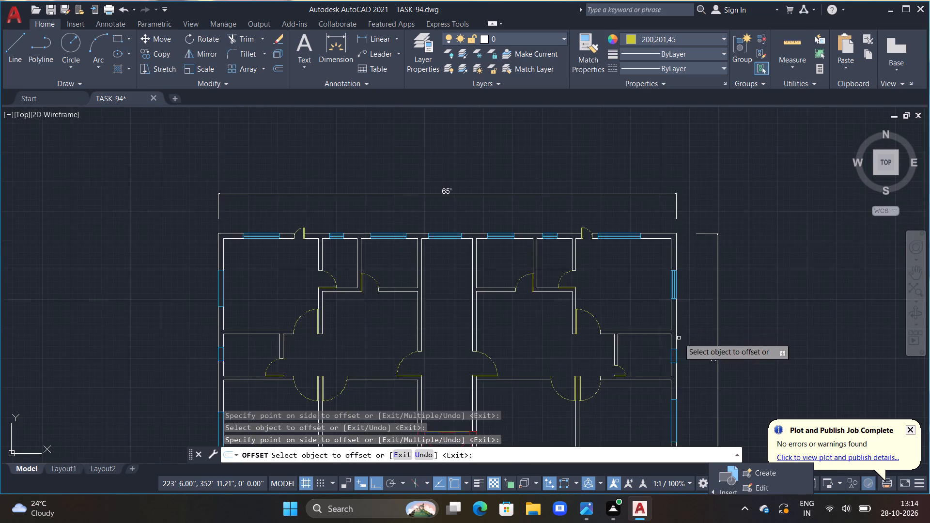
middle_click_drag(679, 338, 650, 169)
scroll(644, 183, "up", 2)
left_click(636, 183)
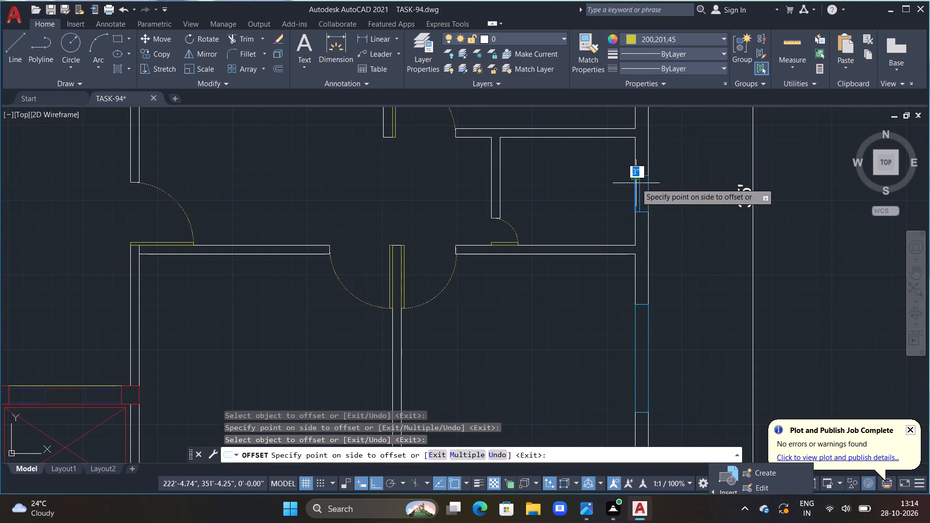
left_click(647, 200)
left_click_drag(640, 193, 650, 209)
left_click(651, 211)
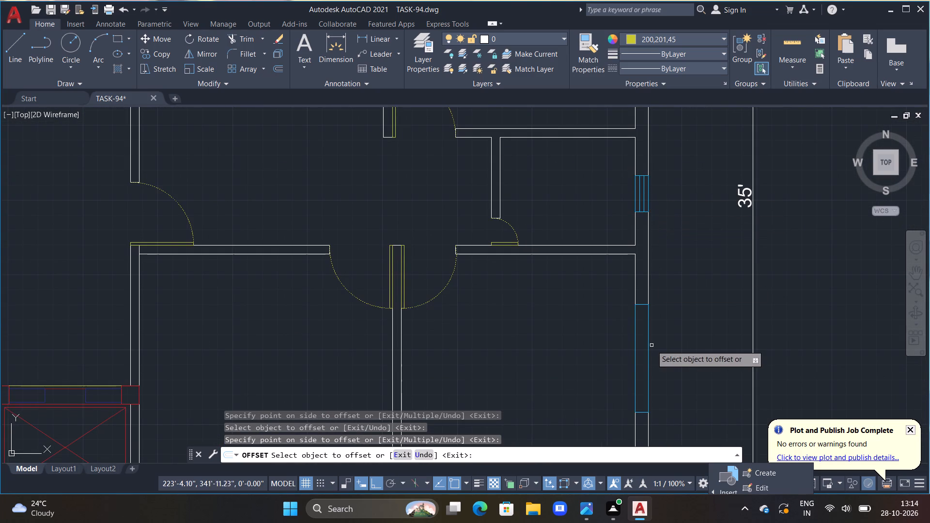
Offset the inner line of the east wall's southernmost window outward twice at 3" spacing.
left_click(635, 336)
left_click_drag(638, 337, 642, 341)
left_click(651, 351)
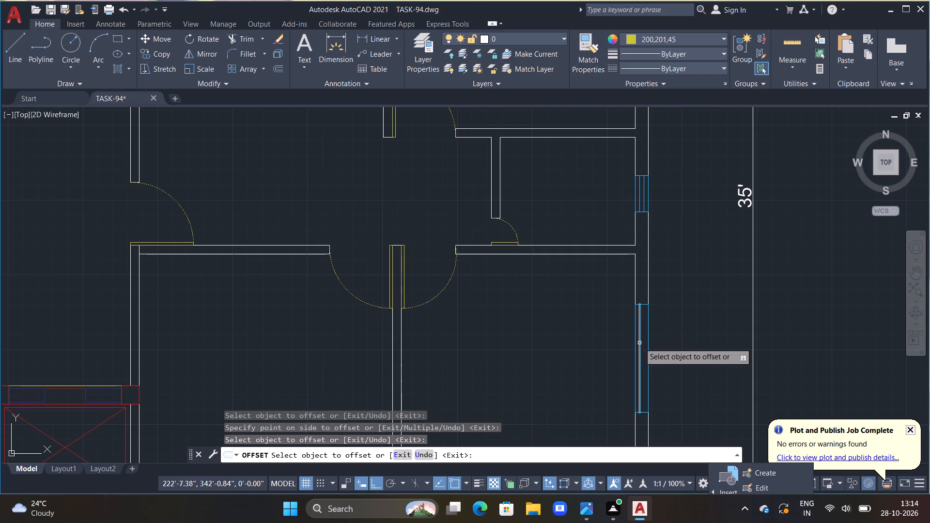
left_click(640, 343)
left_click(655, 356)
Offset the inner line of the south wall's easternmost window outward twice at 3" spacing.
scroll(668, 343, "down", 3)
scroll(632, 385, "up", 4)
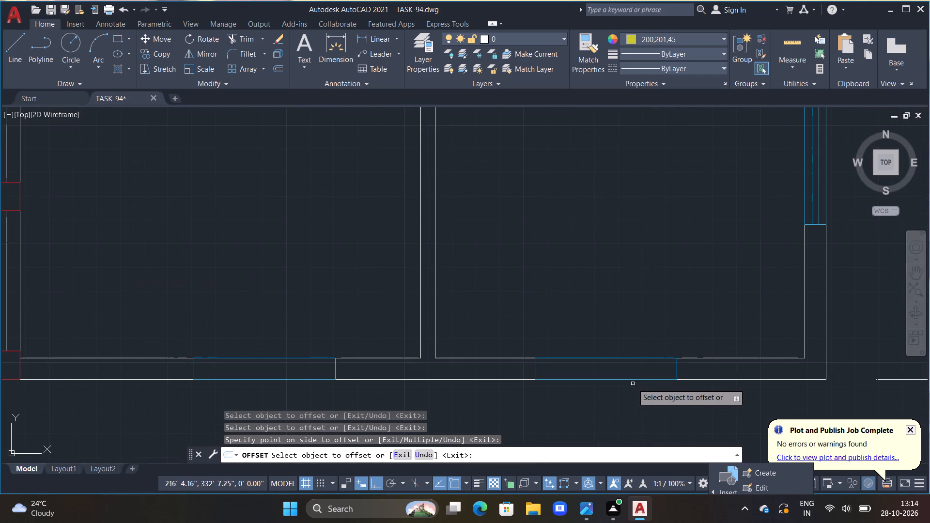
left_click_drag(624, 358, 623, 367)
left_click(622, 385)
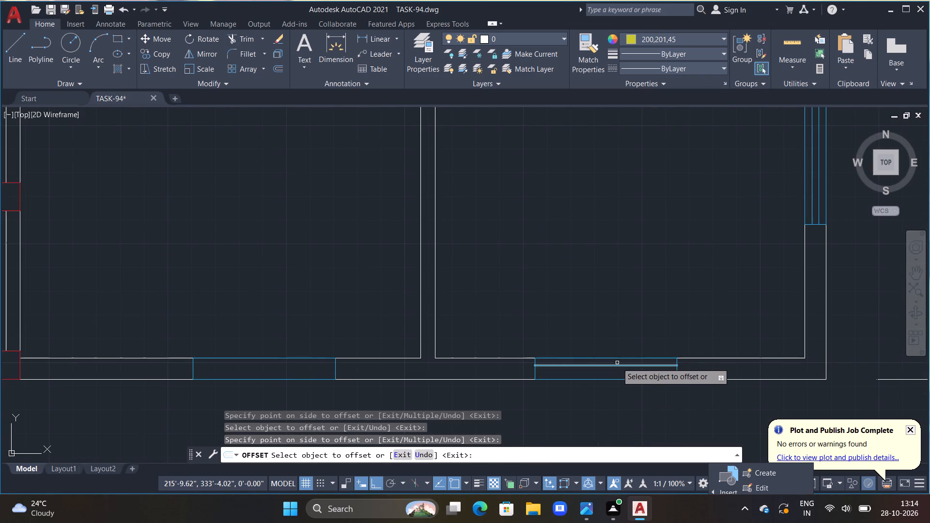
double_click(617, 366)
left_click(618, 387)
Add two intermediate lines at 3" spacing to the south-wall window just east of the red crossed rectangle.
middle_click_drag(421, 356, 620, 323)
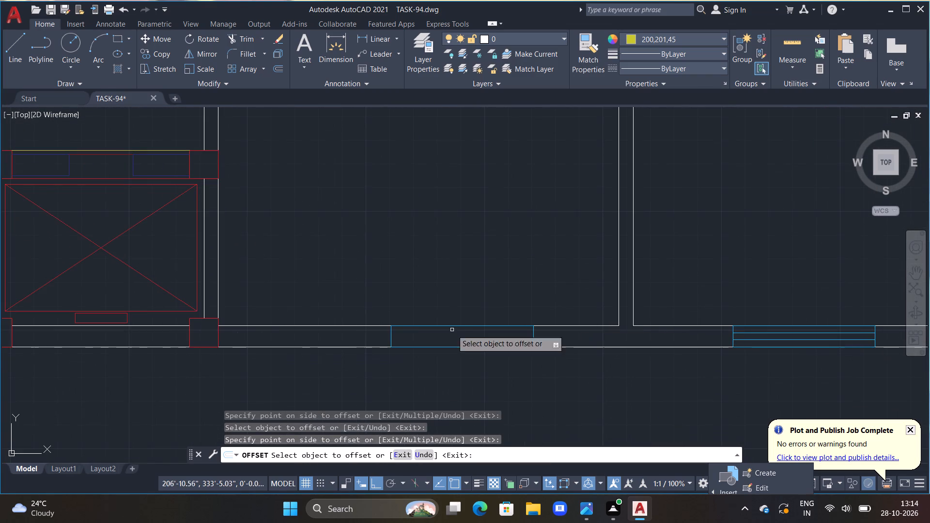
left_click_drag(436, 326, 436, 331)
left_click(438, 346)
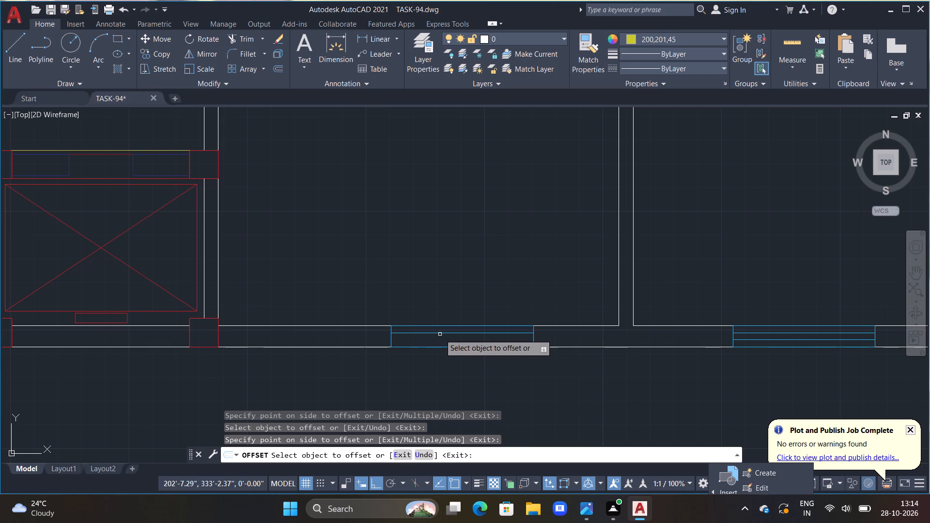
left_click_drag(440, 334, 440, 343)
left_click(444, 375)
Add two intermediate lines at 3" spacing to the south-wall window just west of the red crossed rectangle.
scroll(424, 361, "down", 3)
middle_click_drag(340, 365, 653, 374)
scroll(635, 371, "up", 2)
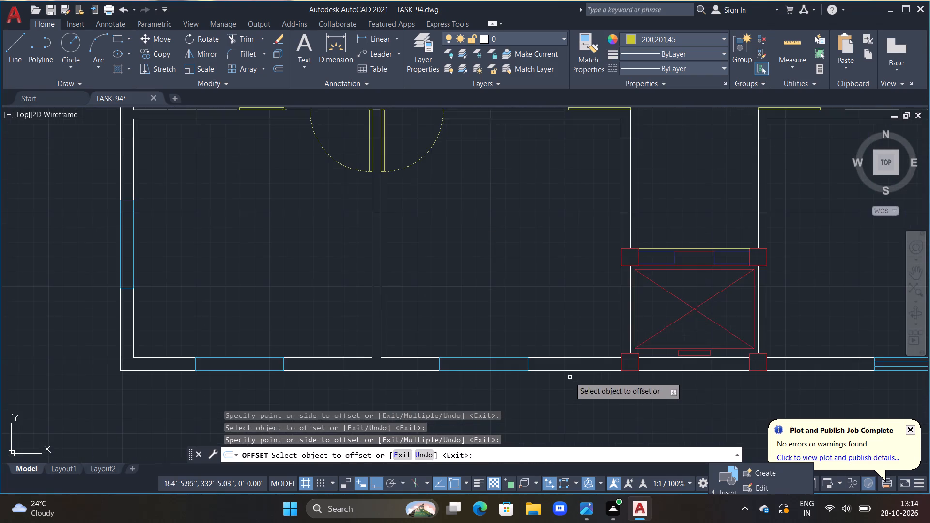
scroll(566, 369, "up", 2)
middle_click_drag(565, 366, 684, 277)
double_click(461, 255)
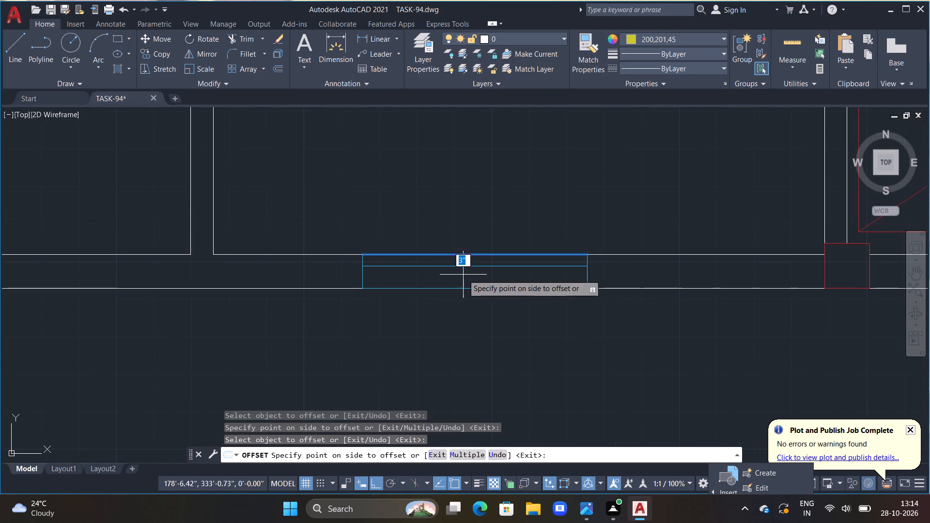
left_click(464, 275)
double_click(464, 266)
left_click(462, 295)
Offset the inner line of the south wall's westernmost window outward twice at 3" spacing.
scroll(413, 312, "down", 2)
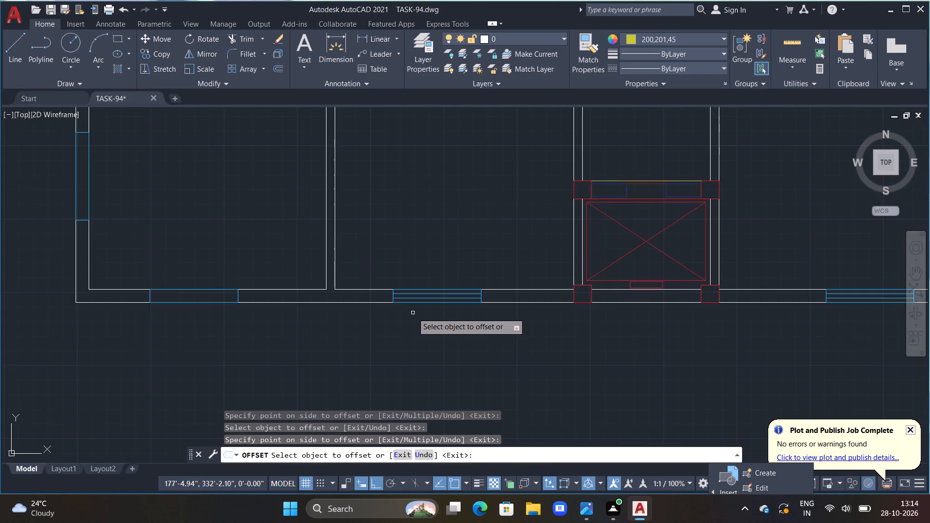
middle_click_drag(406, 316, 743, 320)
scroll(536, 299, "up", 2)
left_click(535, 288)
left_click(533, 311)
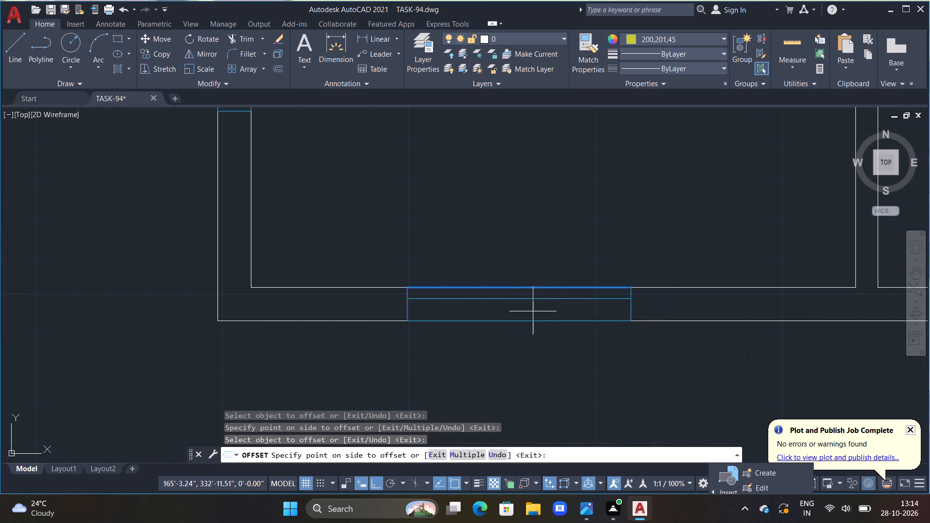
left_click(533, 297)
left_click(535, 335)
Offset the outer line of the west wall's southernmost window inward twice at 3" spacing.
scroll(475, 254, "down", 2)
middle_click_drag(435, 202, 507, 401)
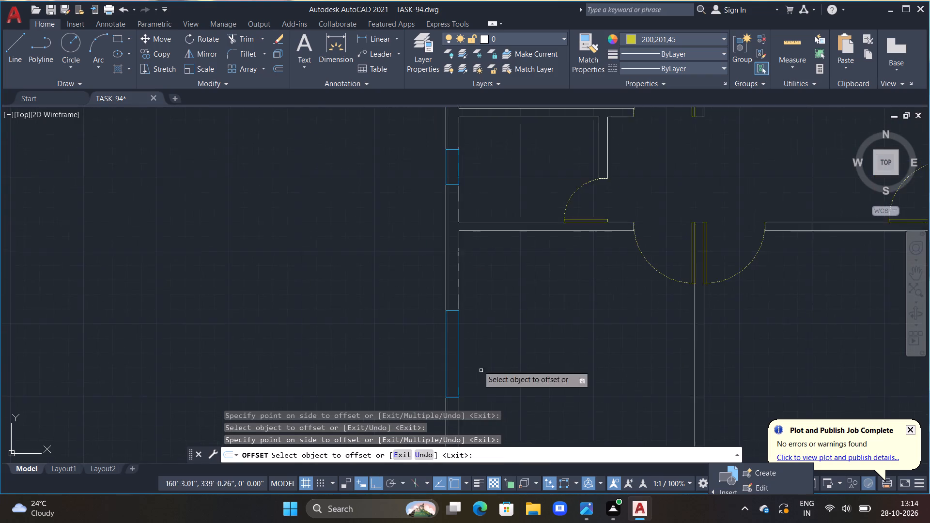
scroll(470, 353, "up", 1)
left_click_drag(431, 328, 436, 334)
double_click(450, 345)
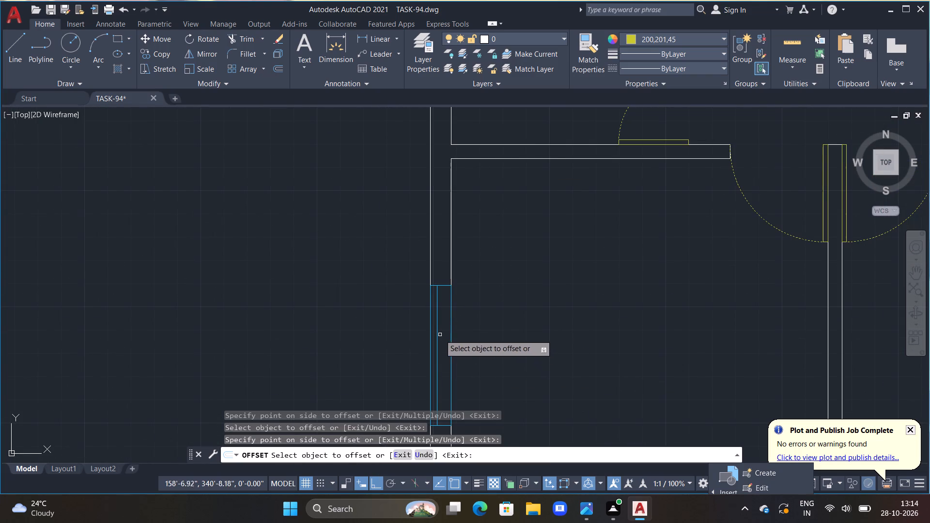
left_click(438, 331)
left_click(451, 340)
Add two intermediate lines at 3" spacing to the small middle window of the west wall.
scroll(501, 255, "down", 3)
middle_click_drag(521, 228, 563, 390)
scroll(538, 365, "up", 1)
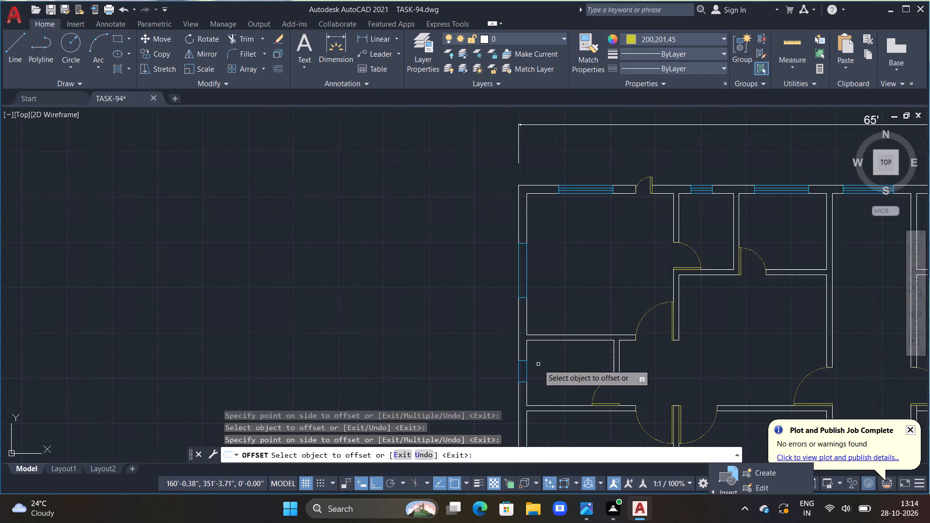
scroll(538, 364, "up", 2)
middle_click_drag(530, 372, 548, 292)
left_click(509, 285)
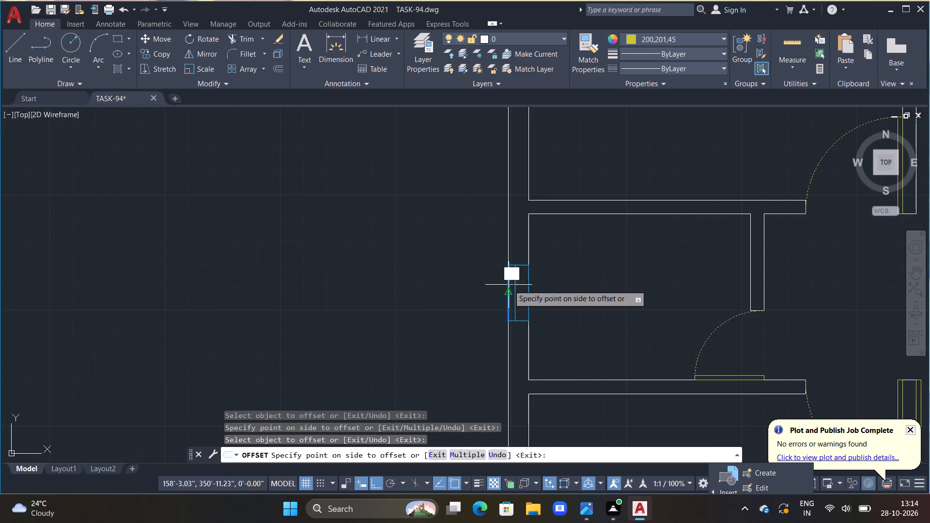
left_click(525, 299)
left_click(515, 292)
left_click(529, 302)
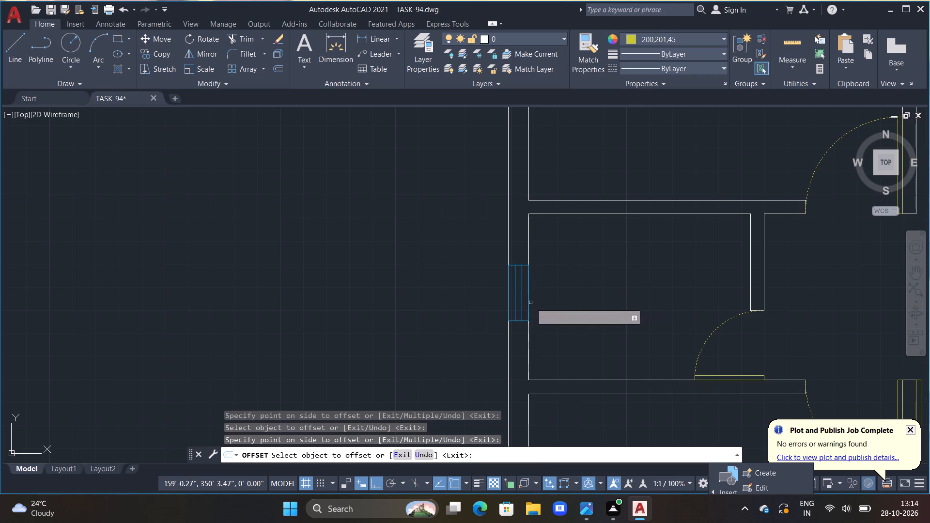
Offset the outer line of the west wall's northernmost window inward twice at 3" spacing.
middle_click_drag(569, 271, 600, 521)
left_click_drag(540, 296, 549, 306)
left_click(558, 312)
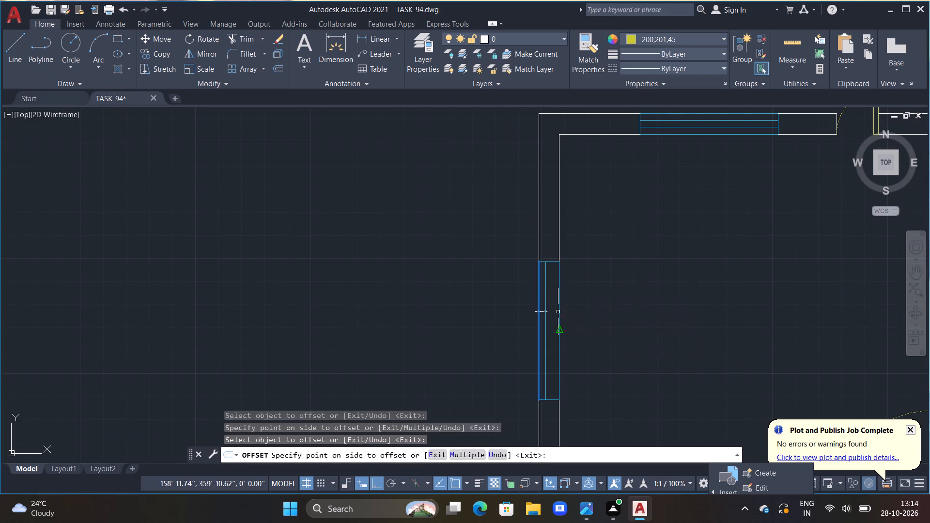
left_click(548, 303)
left_click(545, 301)
left_click(549, 309)
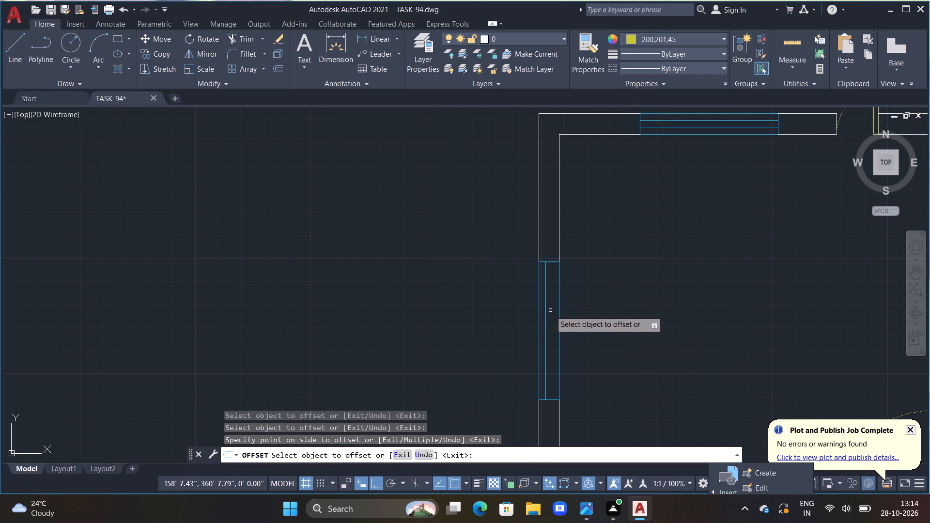
scroll(553, 316, "up", 1)
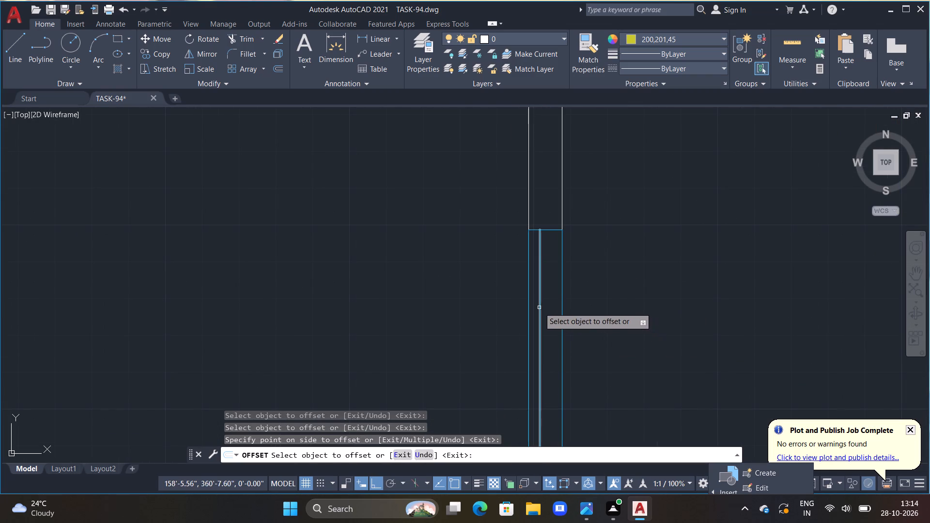
left_click(539, 308)
left_click(556, 323)
key("Escape")
Examine the whole floor plan, checking its windows, door leaves and swing arcs.
scroll(654, 310, "down", 4)
middle_click_drag(659, 318, 655, 313)
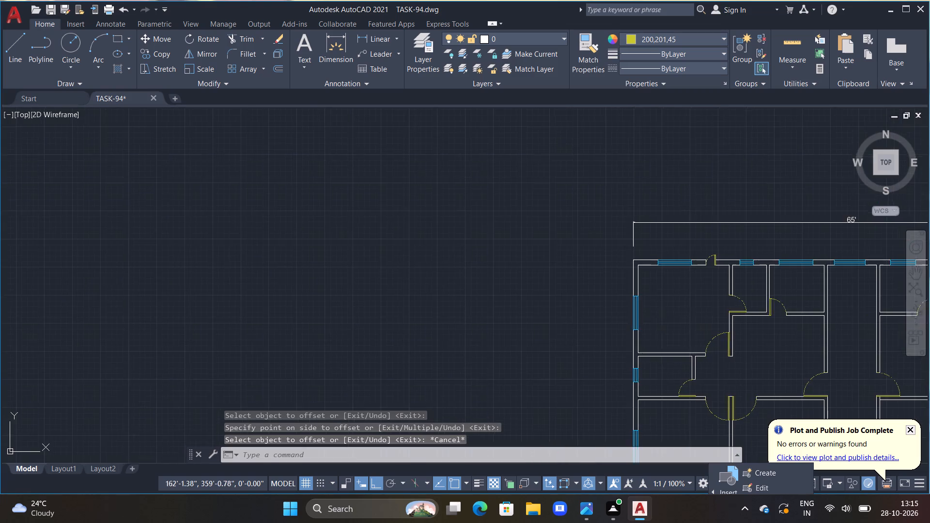
middle_click_drag(655, 313, 570, 238)
key("Escape")
scroll(622, 284, "down", 1)
key("Escape")
middle_click_drag(636, 287, 454, 244)
key("Escape")
key("Escape")
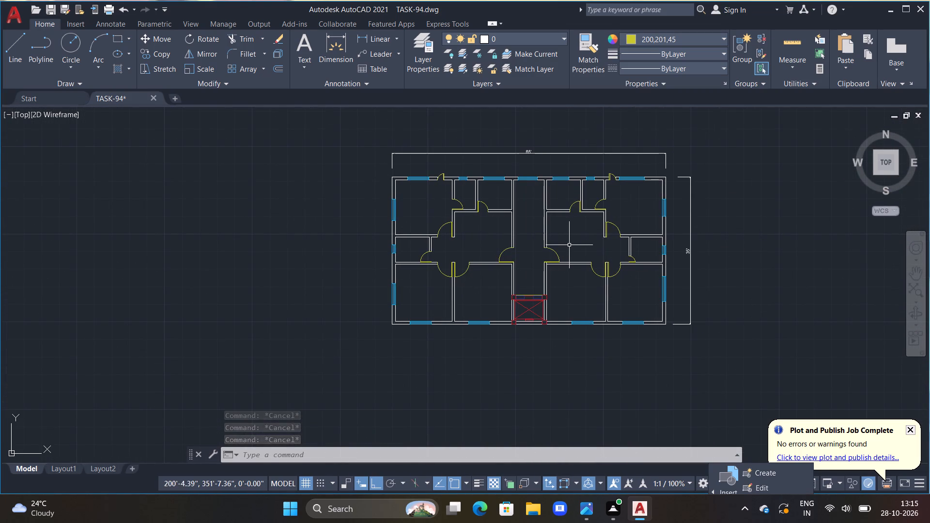
scroll(528, 315, "up", 2)
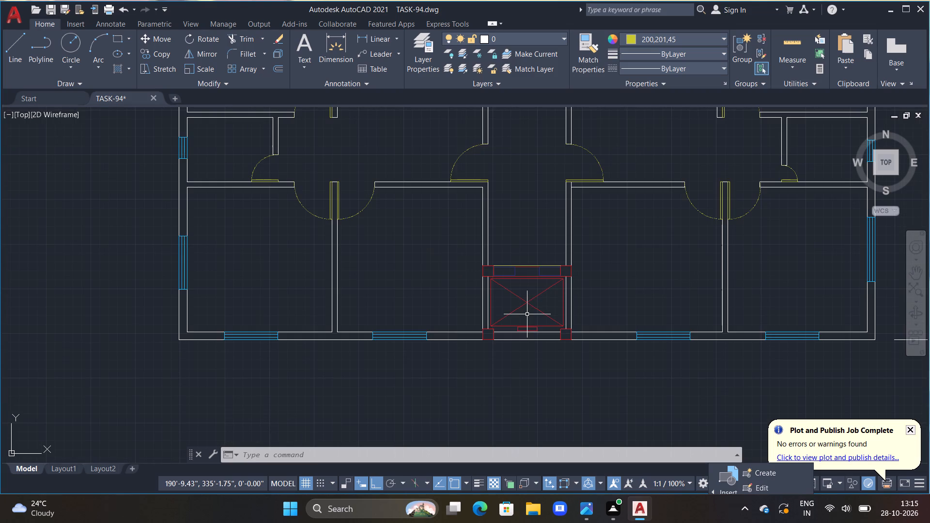
middle_click_drag(542, 255, 540, 418)
scroll(531, 400, "down", 3)
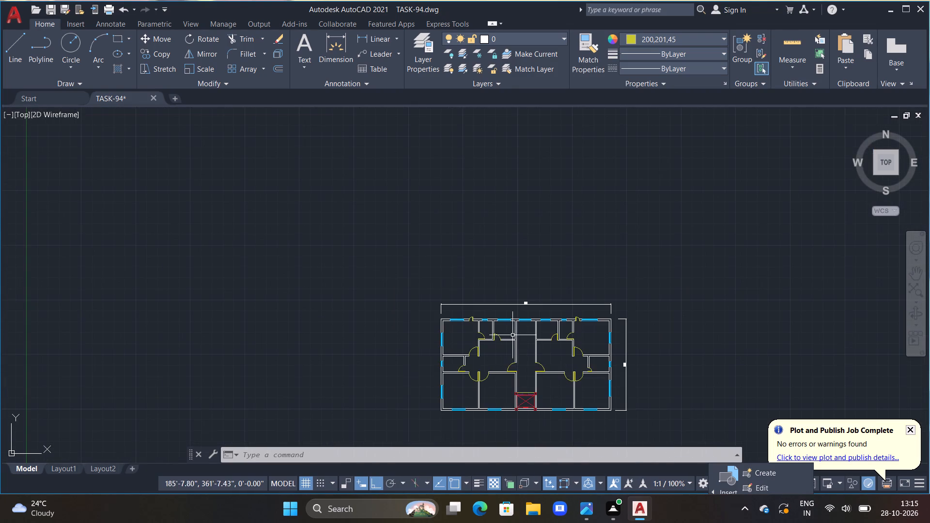
middle_click_drag(513, 349, 469, 283)
scroll(468, 283, "up", 2)
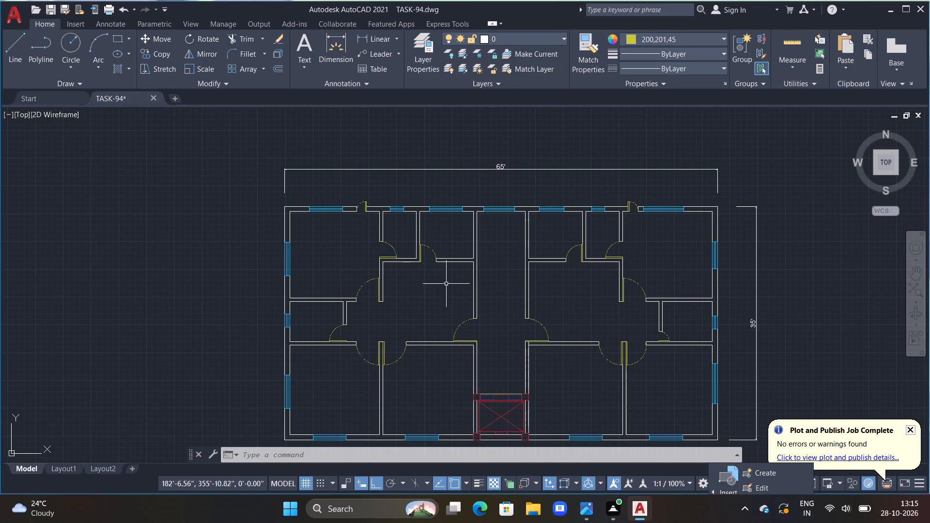
scroll(435, 266, "up", 3)
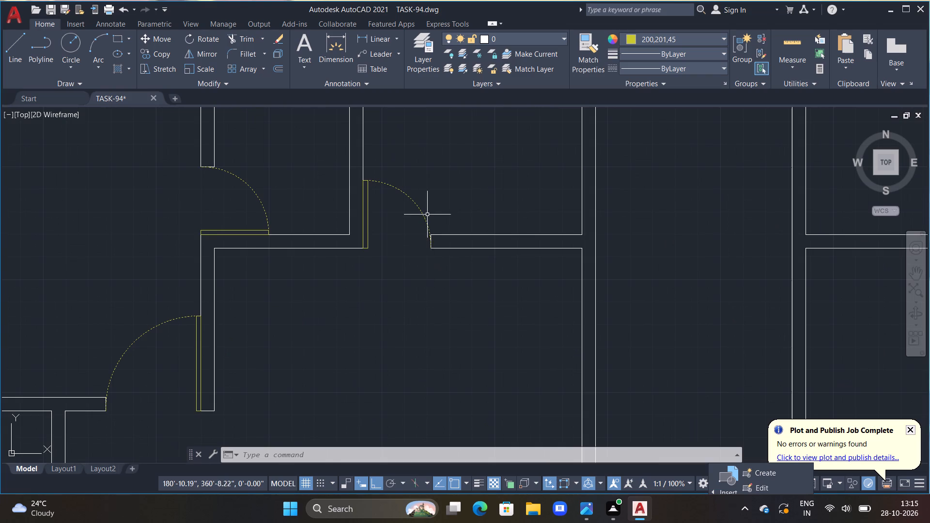
scroll(426, 215, "down", 2)
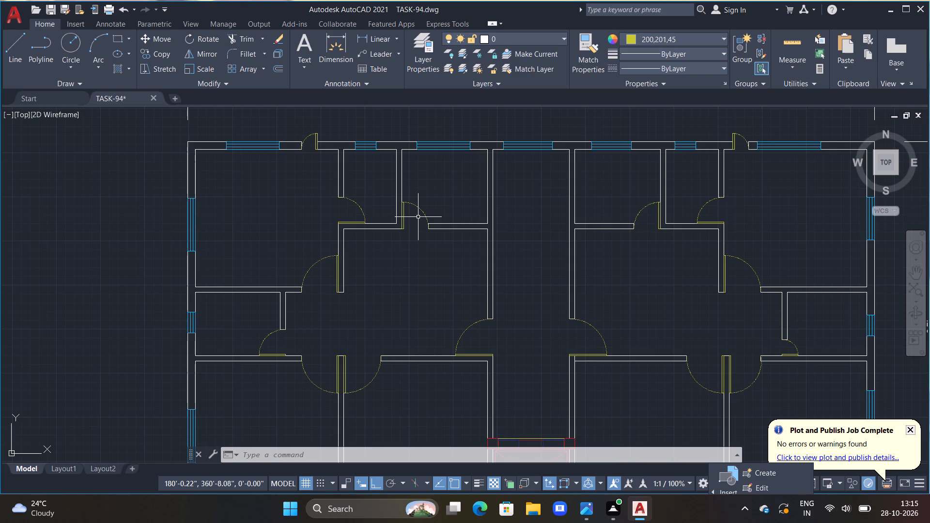
Draw a three-sided outline projecting 1' outside the north wall, about 10'-7" long, spanning the westernmost window and the adjacent door.
key("Escape")
scroll(413, 206, "down", 2)
scroll(353, 177, "up", 3)
middle_click_drag(366, 194, 391, 242)
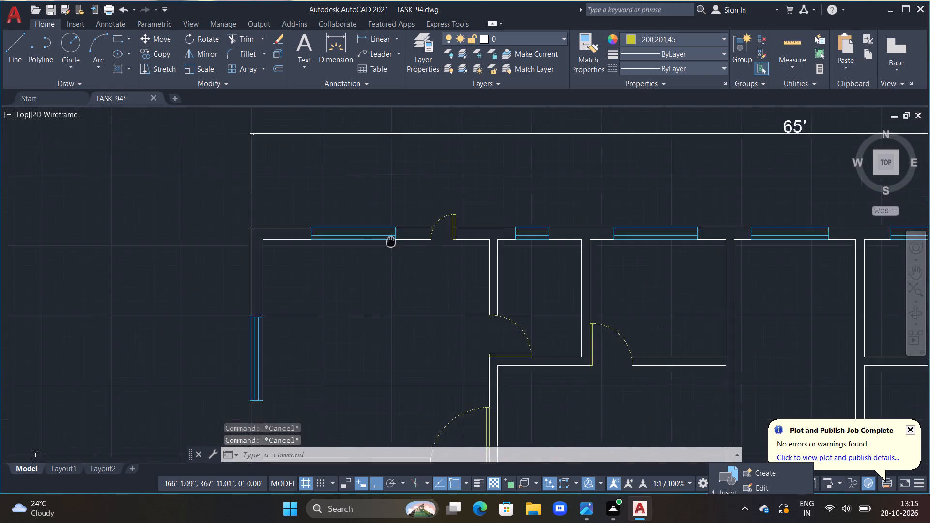
middle_click_drag(391, 242, 418, 297)
scroll(418, 297, "up", 1)
key("Escape")
key("Escape")
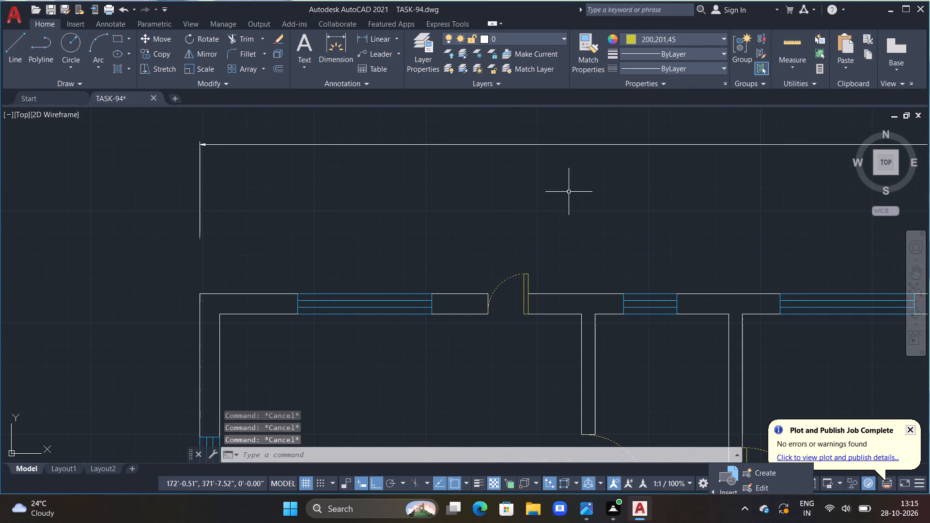
type("L")
key("space")
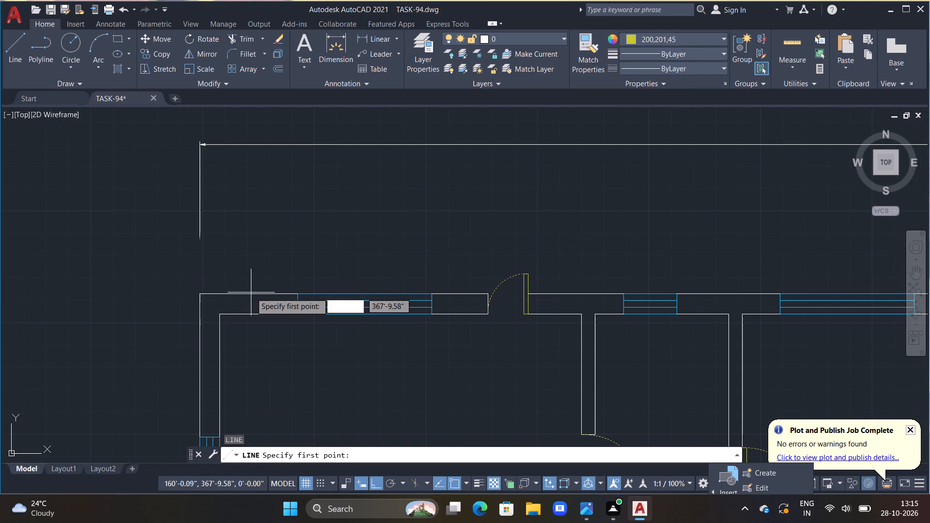
left_click_drag(248, 292, 246, 276)
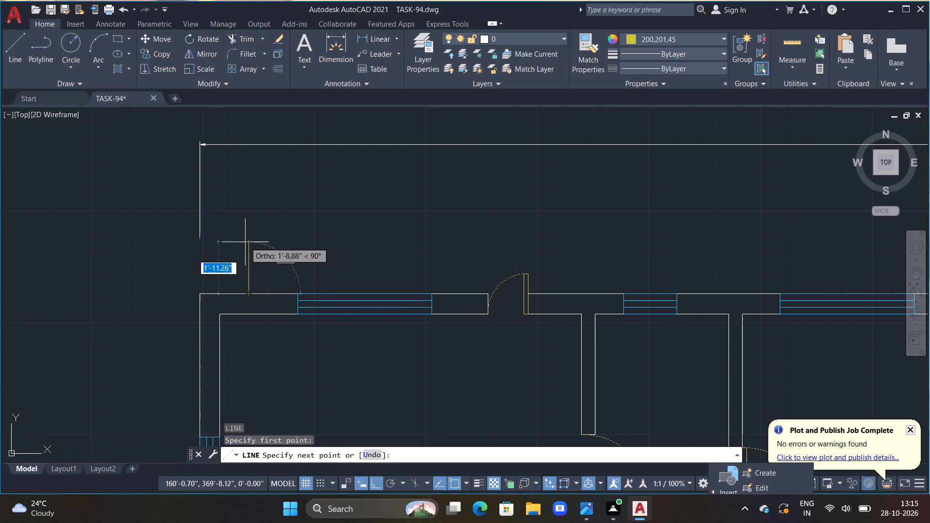
type("1'")
key("Return")
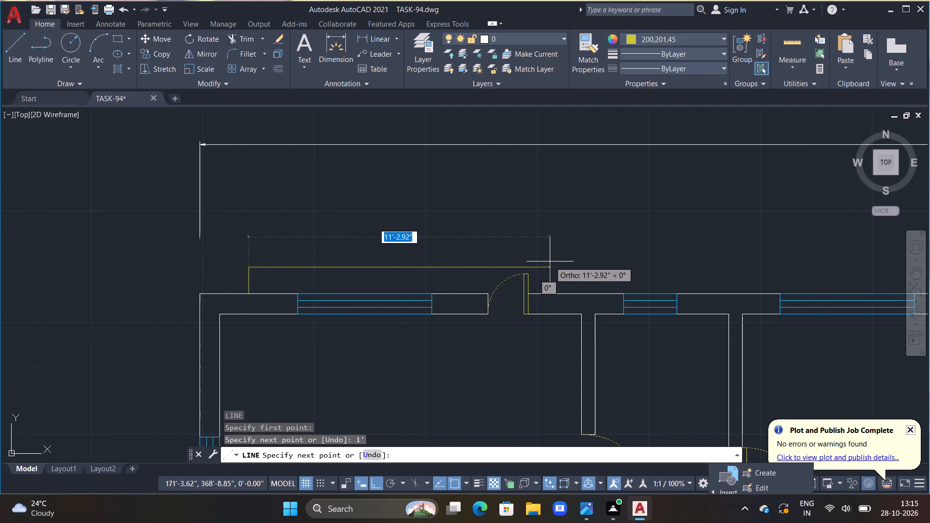
middle_click_drag(549, 261, 531, 242)
scroll(529, 241, "up", 2)
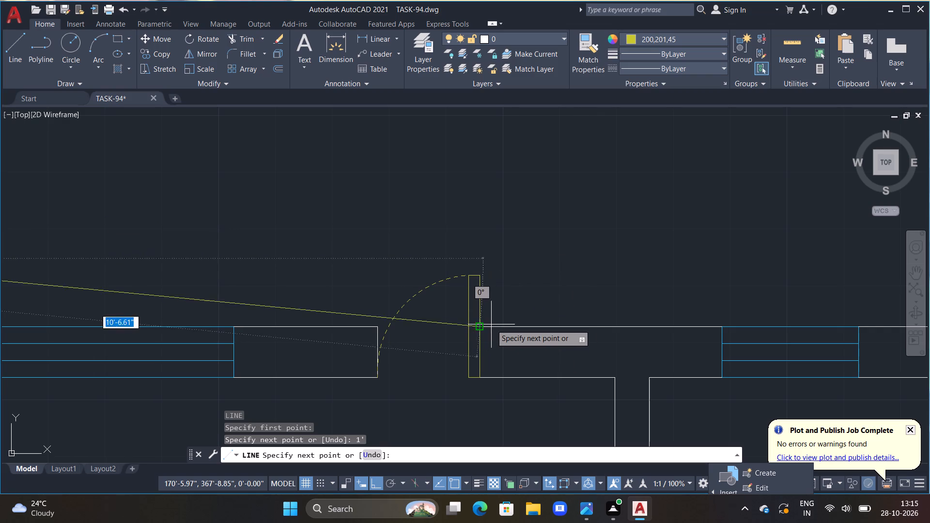
left_click(492, 258)
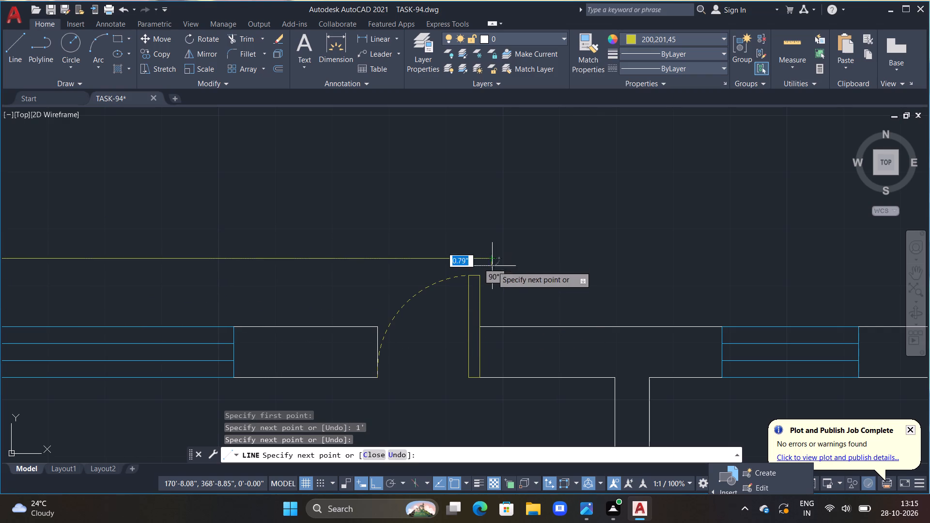
left_click(495, 354)
key("Escape")
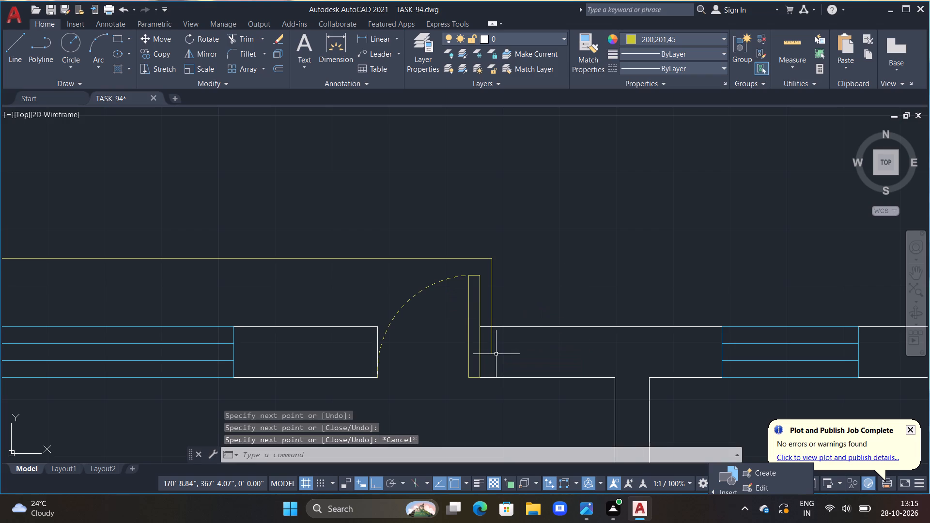
Trim the part of the outline's east end line that extends into the north wall.
key("t")
key("r")
key("space")
left_click(491, 335)
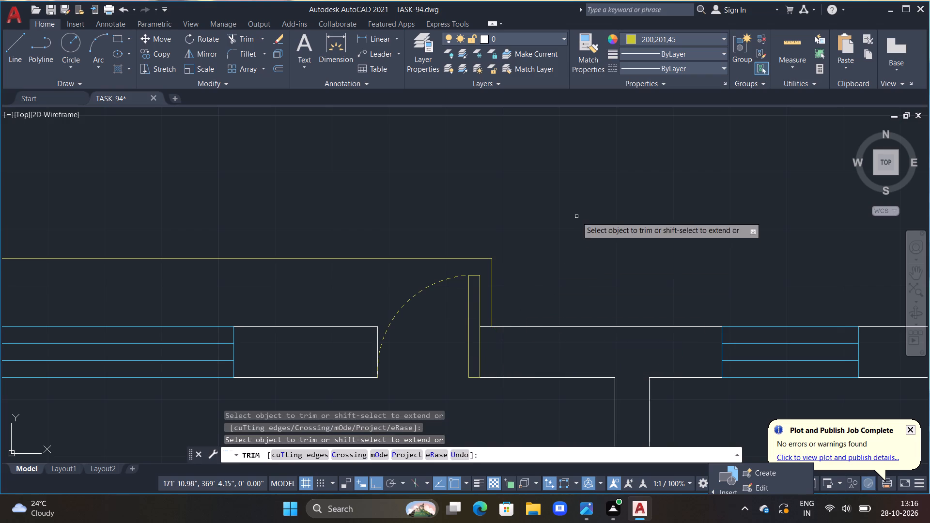
key("Escape")
scroll(576, 217, "down", 2)
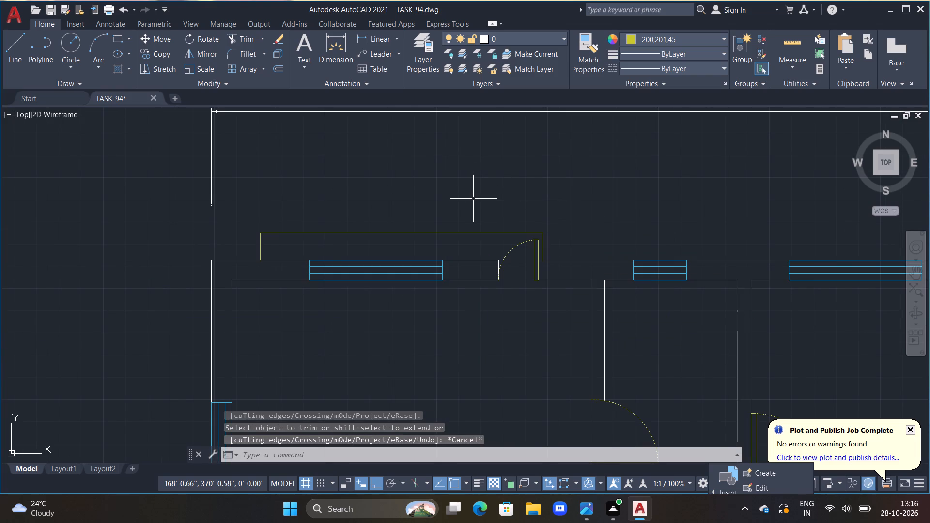
key("Escape")
key("Escape")
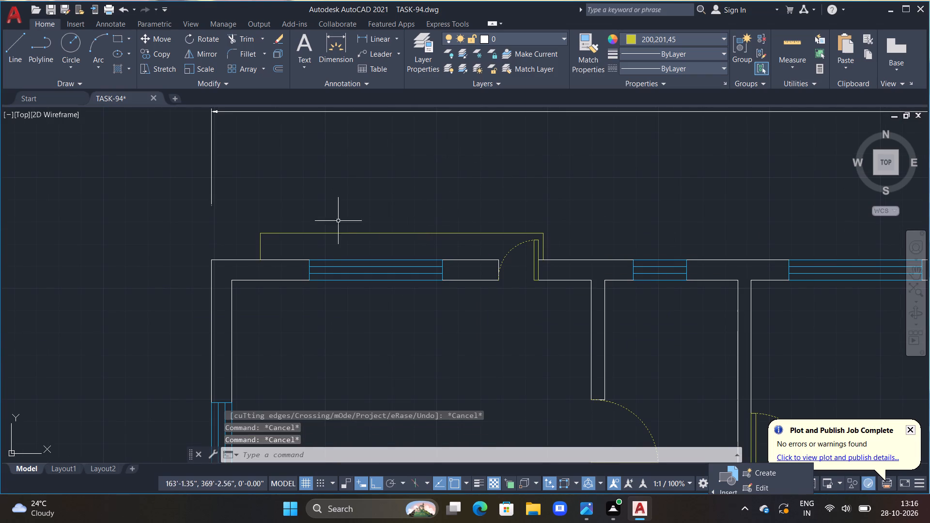
Draw a vertical line up from the north wall across the outline, about 10" east of its west end.
middle_click_drag(334, 243, 355, 254)
scroll(321, 248, "up", 1)
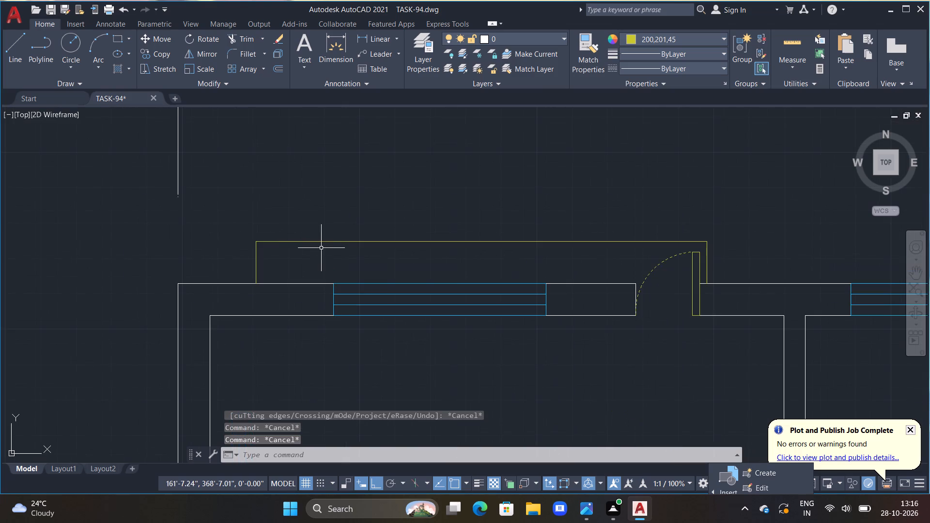
scroll(319, 247, "down", 1)
scroll(279, 262, "up", 1)
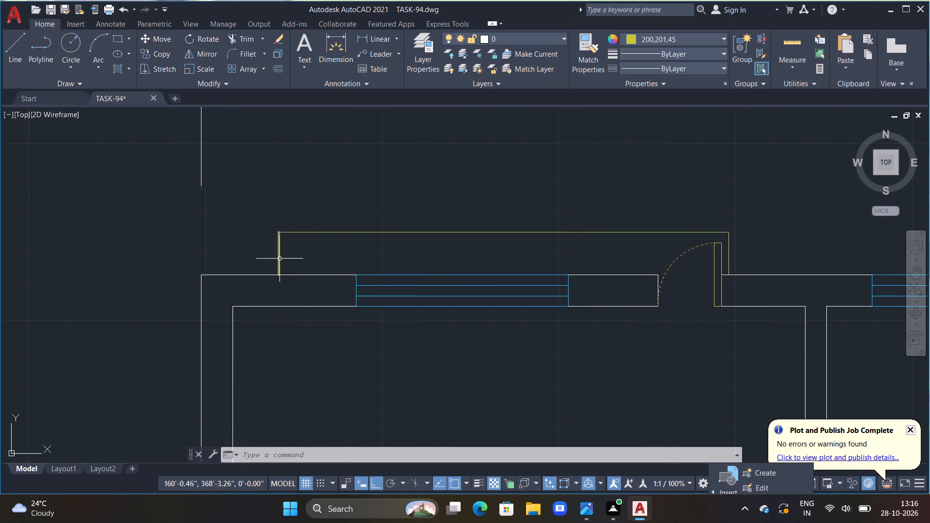
type("L")
key("space")
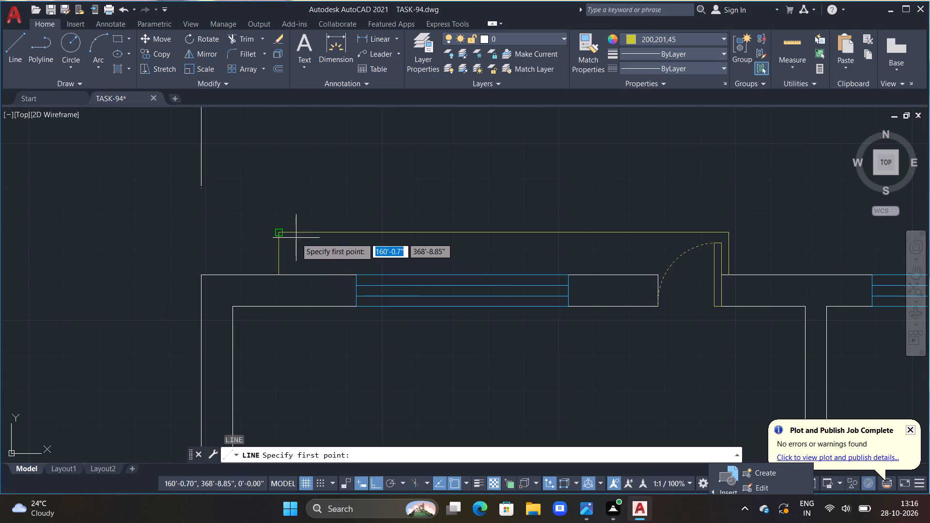
left_click(314, 277)
left_click(327, 194)
key("grave")
type("TR")
key("space")
key("grave")
key("Escape")
key("Escape")
key("Escape")
key("Escape")
key("Escape")
key("Escape")
key("Escape")
key("Escape")
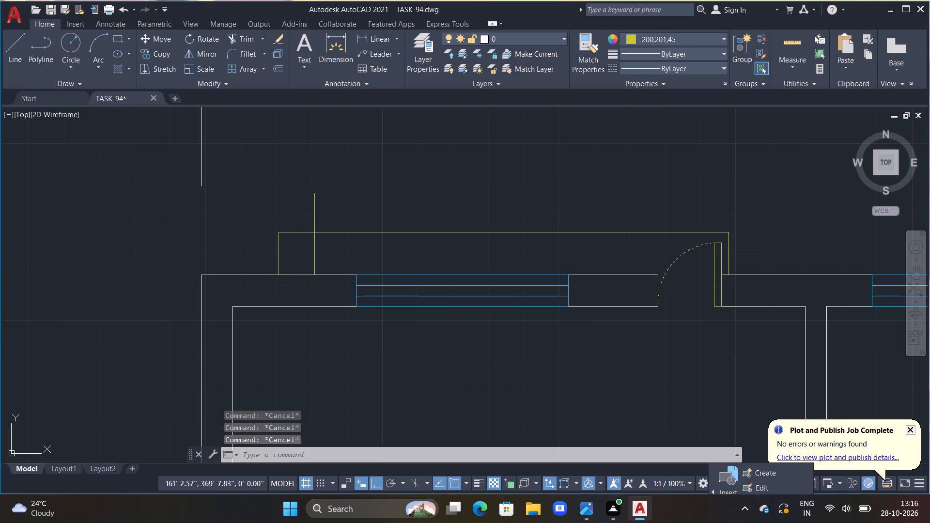
Trim the new vertical line above the outline and remove the outline's leftover top segment and old west end line.
type("TR")
key("space")
left_click_drag(316, 206, 303, 222)
left_click_drag(302, 224, 295, 238)
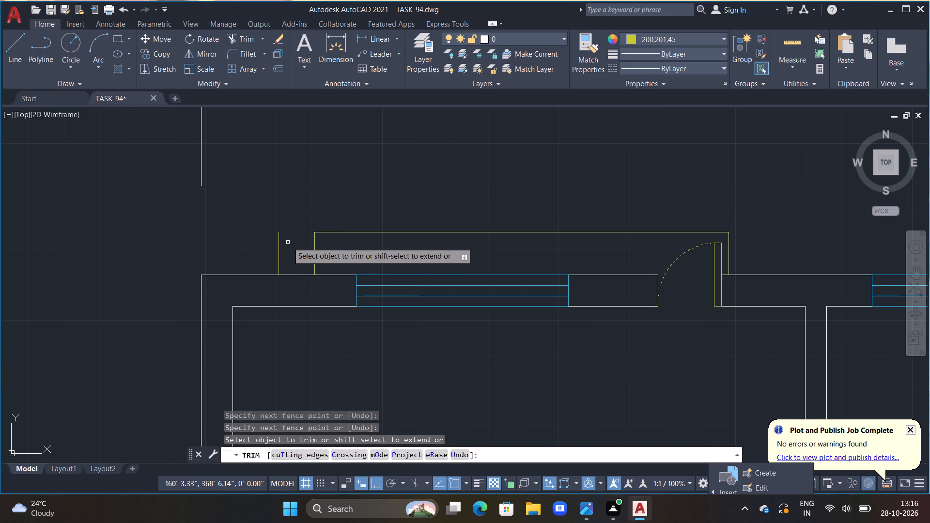
left_click_drag(287, 242, 269, 247)
key("Escape")
key("Escape")
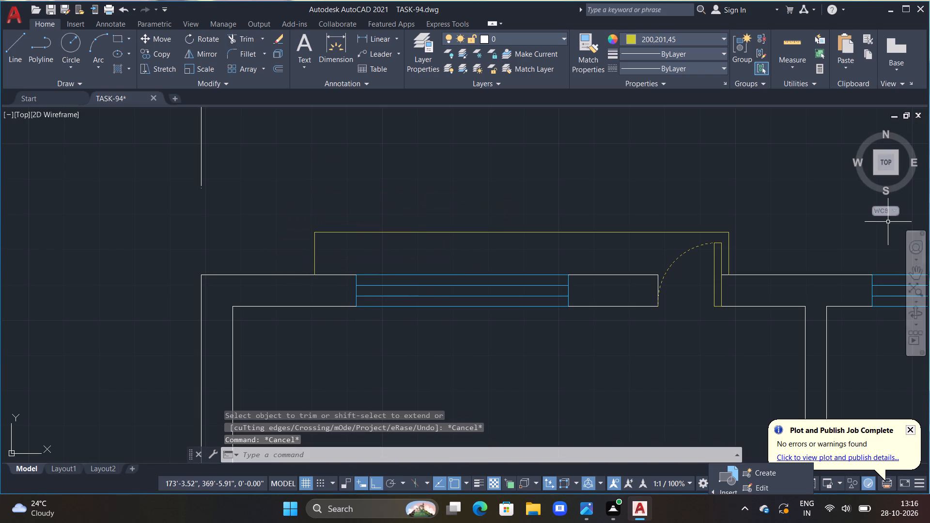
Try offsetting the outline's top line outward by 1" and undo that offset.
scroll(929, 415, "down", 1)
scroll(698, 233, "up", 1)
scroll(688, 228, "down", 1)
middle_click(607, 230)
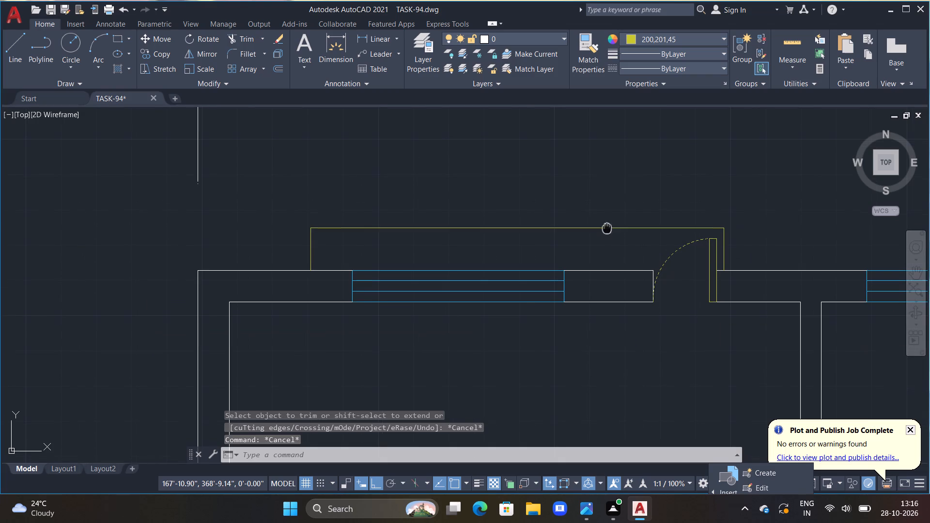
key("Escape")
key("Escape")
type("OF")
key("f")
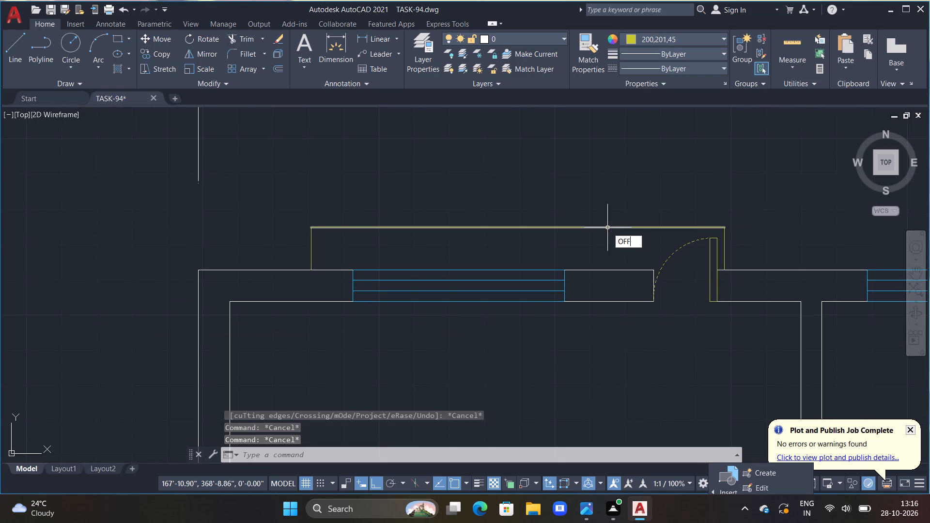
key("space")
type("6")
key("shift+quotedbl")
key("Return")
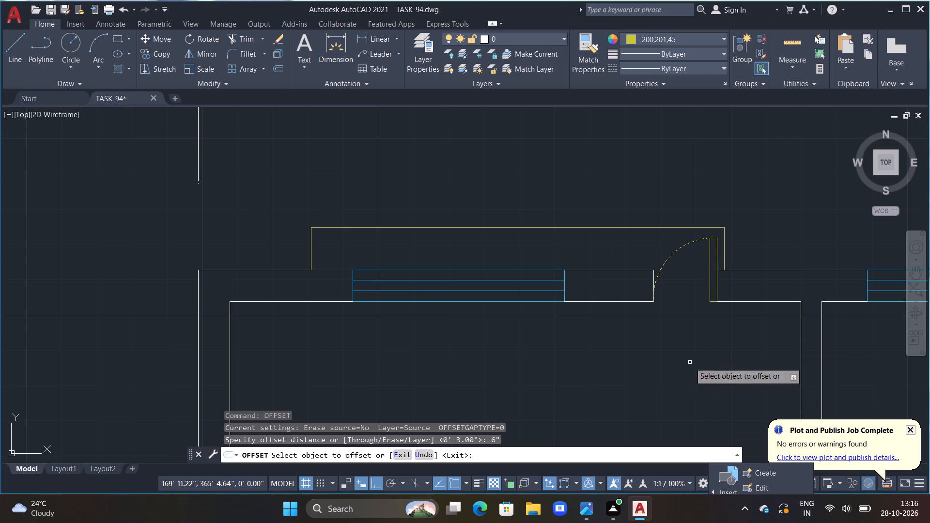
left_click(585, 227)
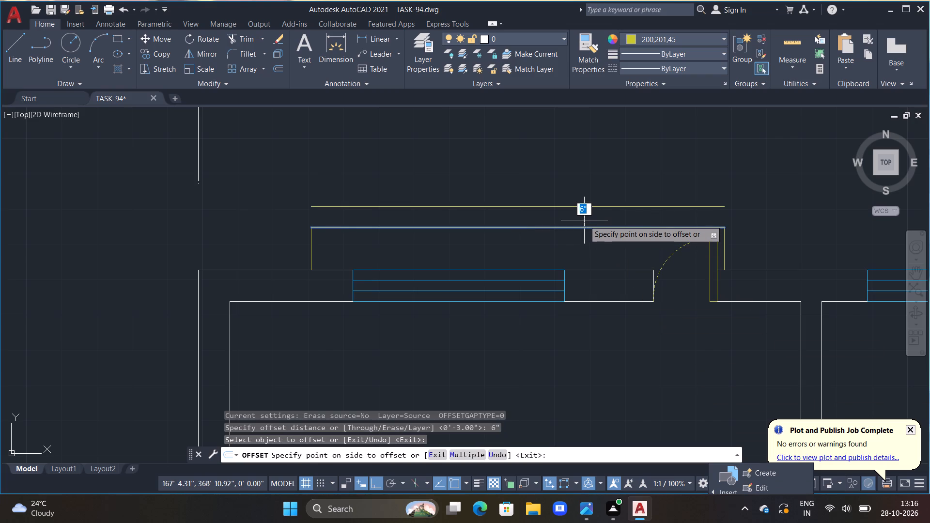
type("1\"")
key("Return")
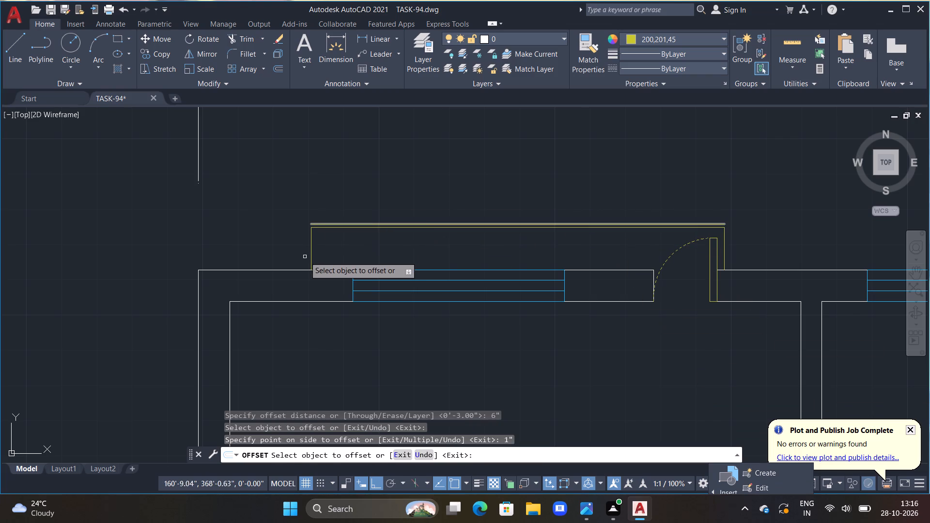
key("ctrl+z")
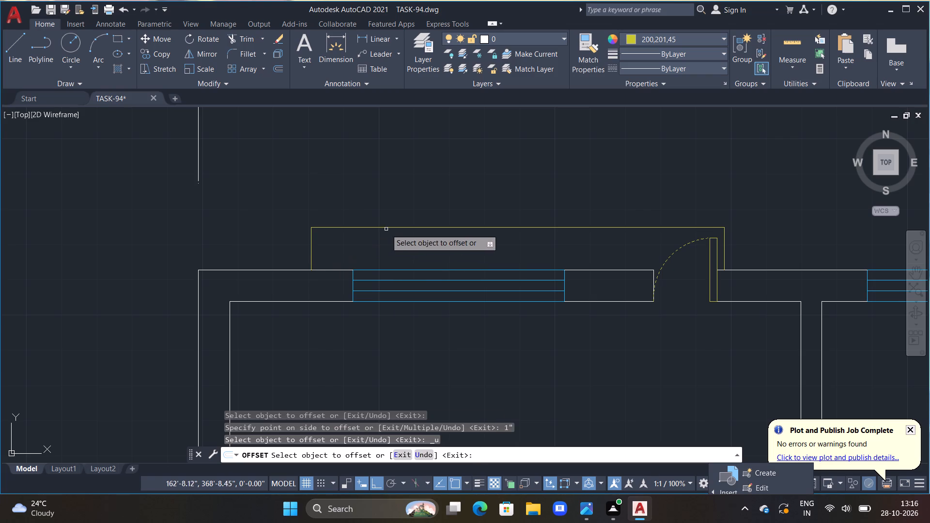
Offset the outline's top line outward by 3".
left_click(399, 227)
key("3")
key("shift+quotedbl")
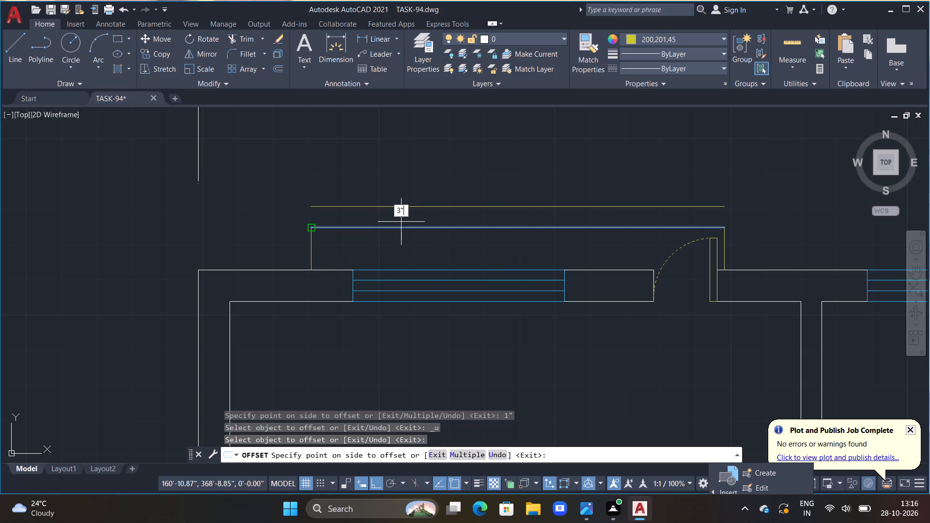
key("Return")
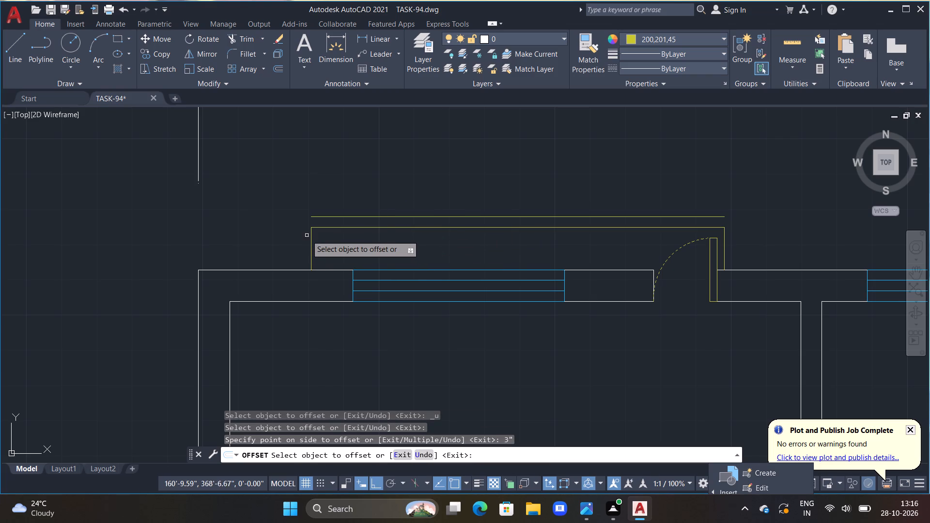
Offset the west and east end lines of the projecting outline outward by 3".
left_click(310, 246)
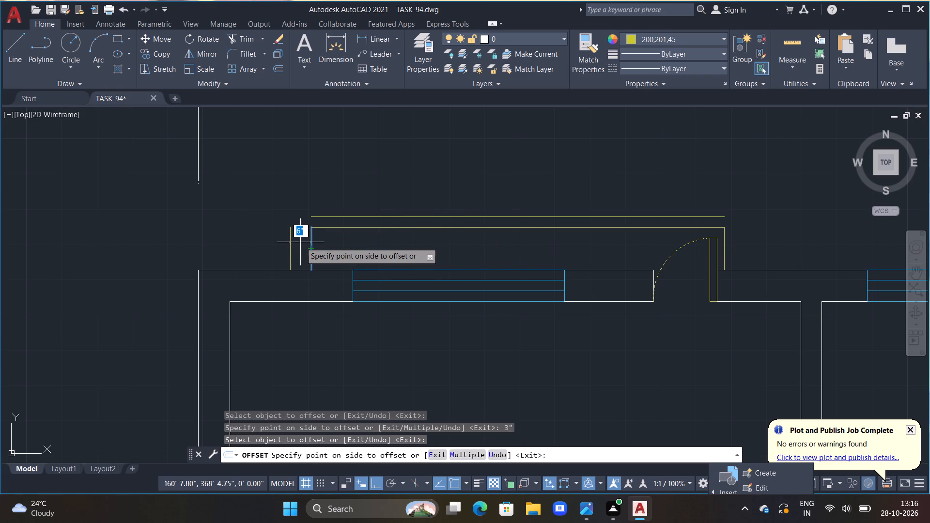
key("3")
key("shift+quotedbl")
key("Return")
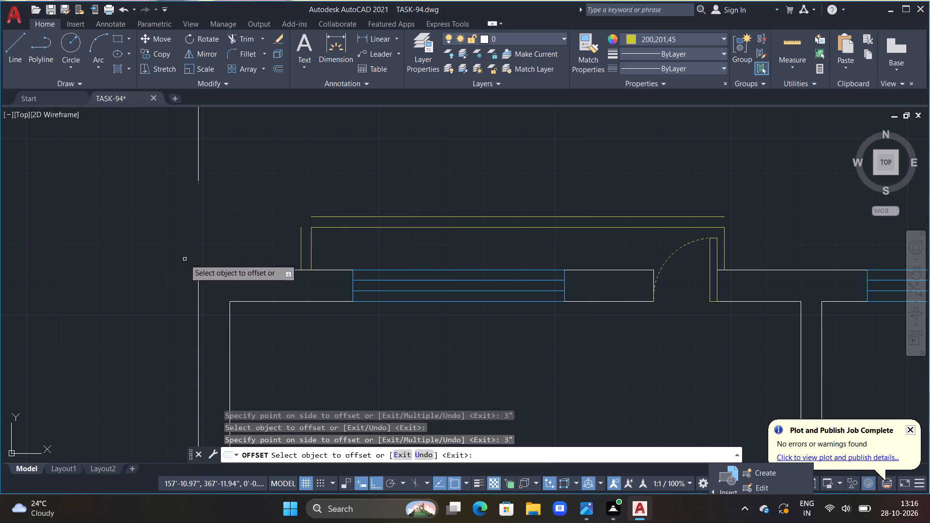
left_click(723, 248)
type("3\"")
key("Return")
key("Escape")
key("Escape")
key("Escape")
key("Escape")
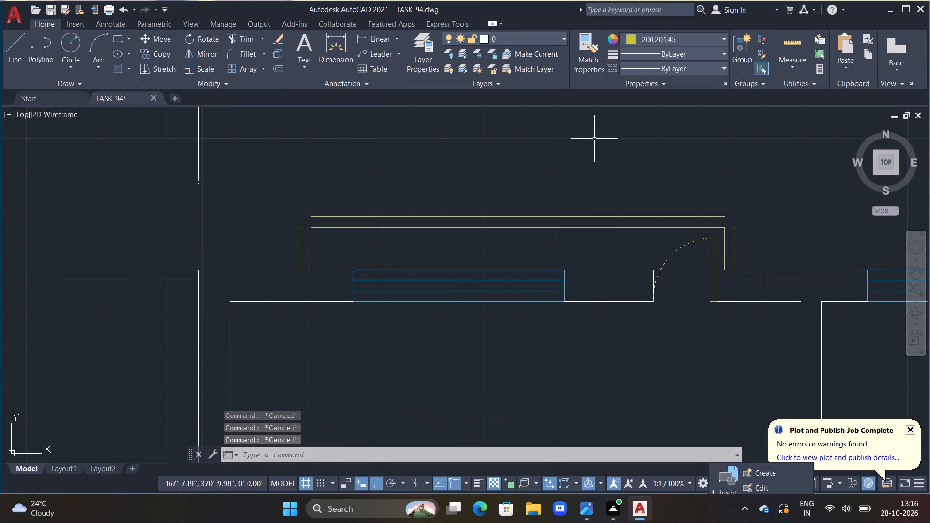
Draw 3" lines closing the outer outline's northwest corner, joining the west end line to the top line.
scroll(375, 200, "up", 1)
middle_click_drag(317, 209, 347, 235)
scroll(347, 235, "up", 1)
key("Escape")
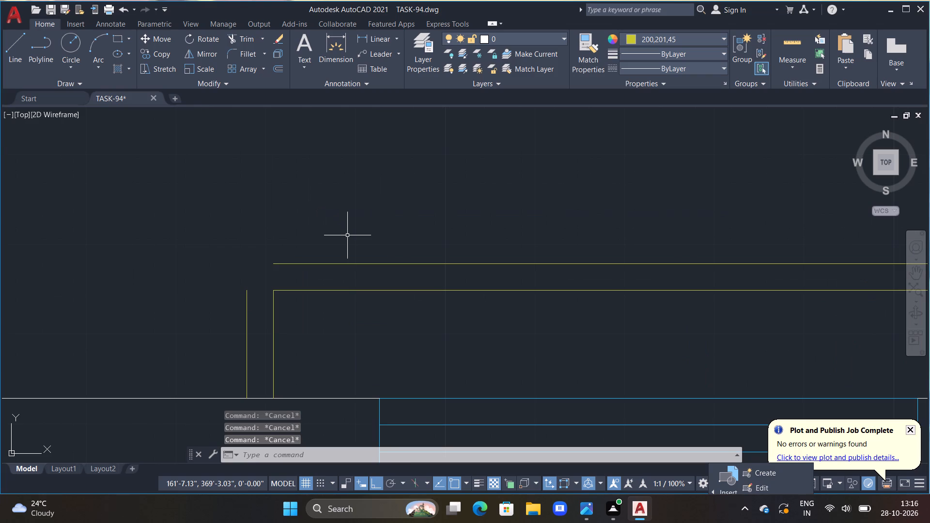
type("L")
key("space")
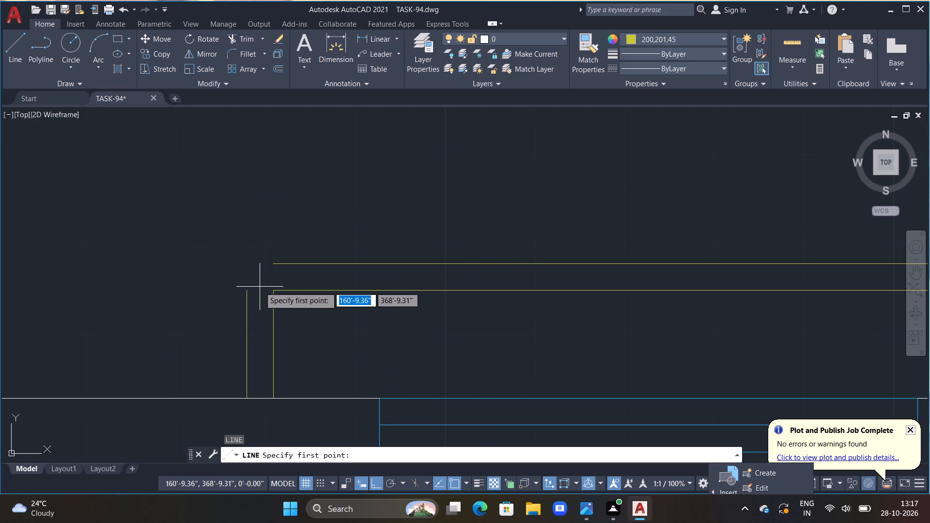
left_click(245, 290)
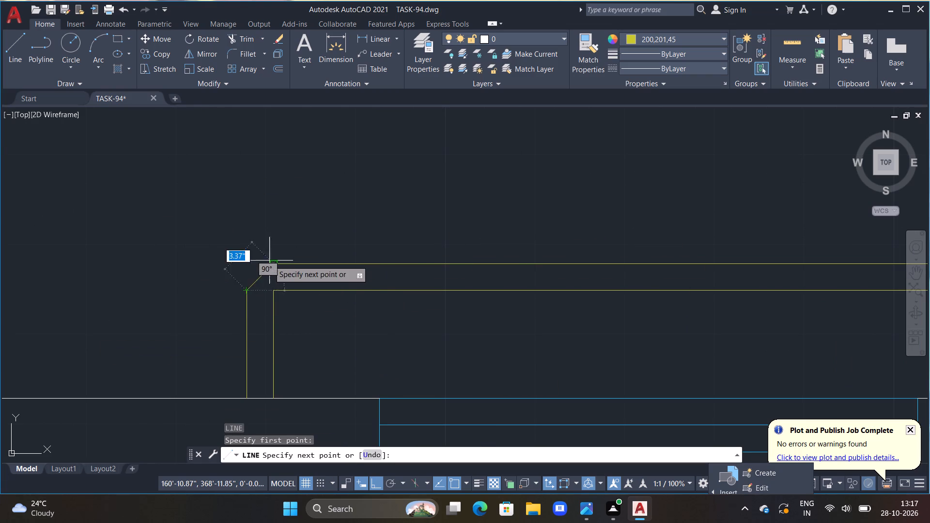
left_click(245, 263)
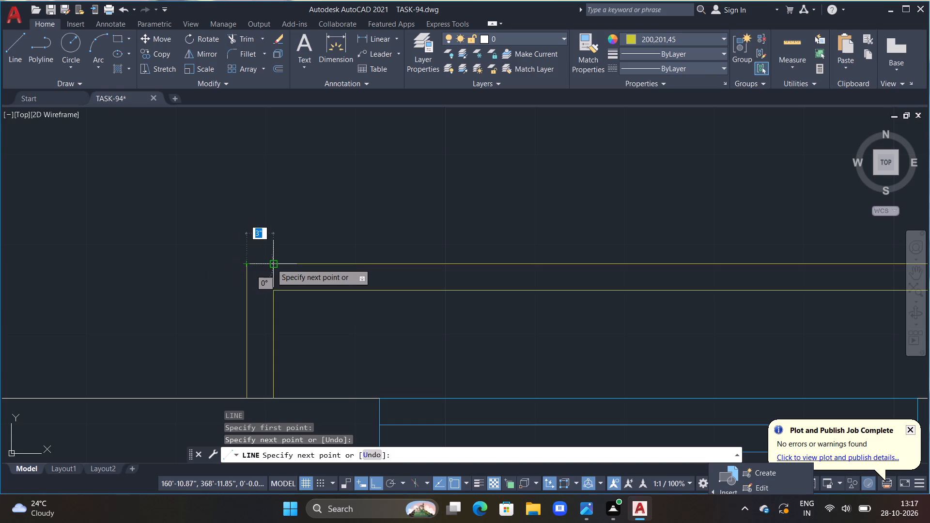
left_click(272, 264)
key("Escape")
Draw 3" lines closing the outer outline's northeast corner, joining the top line to the east end line.
scroll(327, 285, "down", 3)
scroll(632, 273, "up", 2)
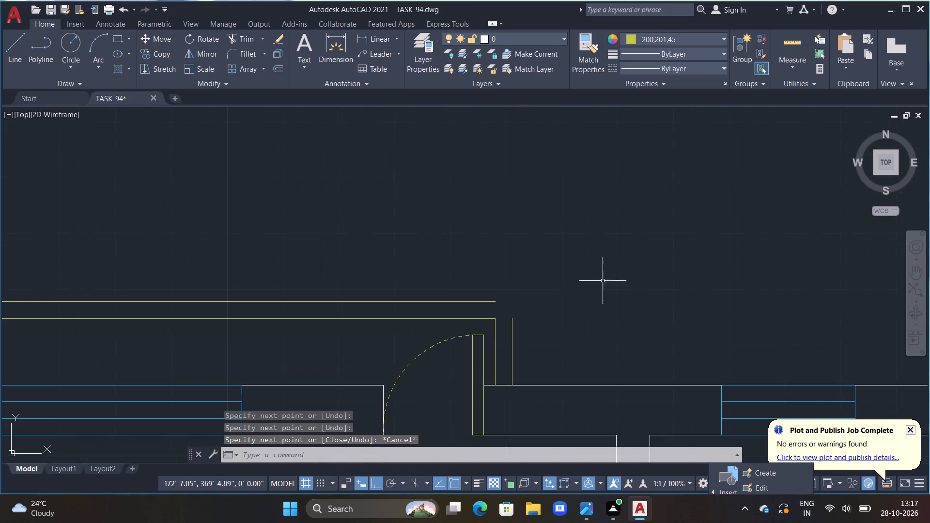
middle_click_drag(554, 302, 610, 238)
scroll(608, 241, "up", 2)
type("L")
key("space")
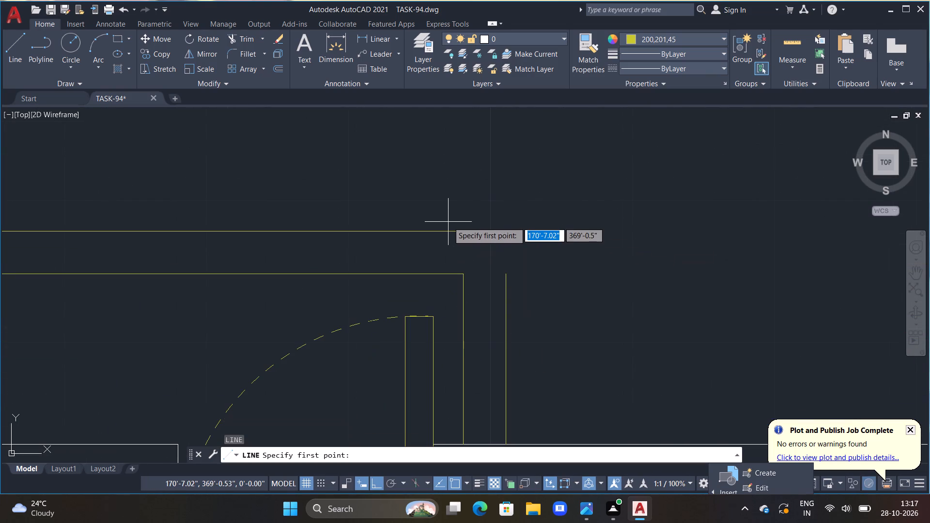
left_click(461, 231)
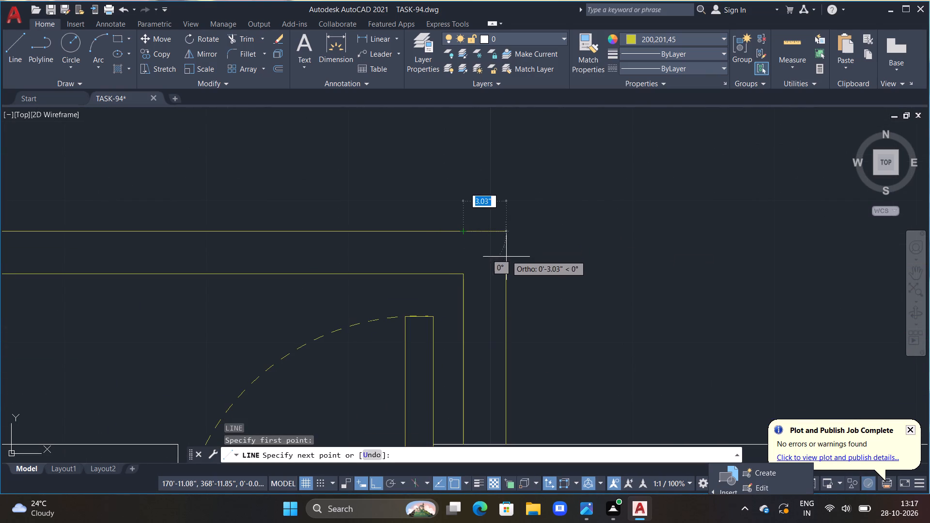
left_click(506, 230)
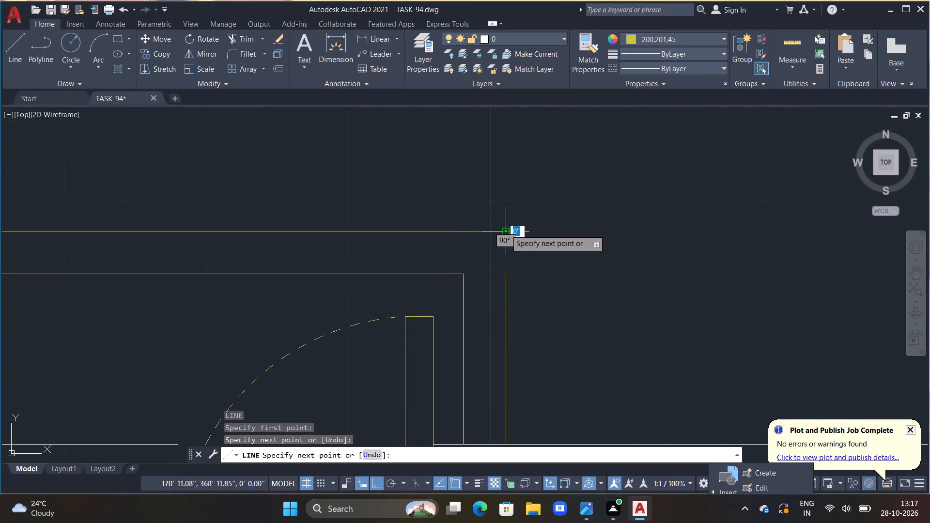
left_click(506, 272)
key("Escape")
scroll(506, 272, "down", 4)
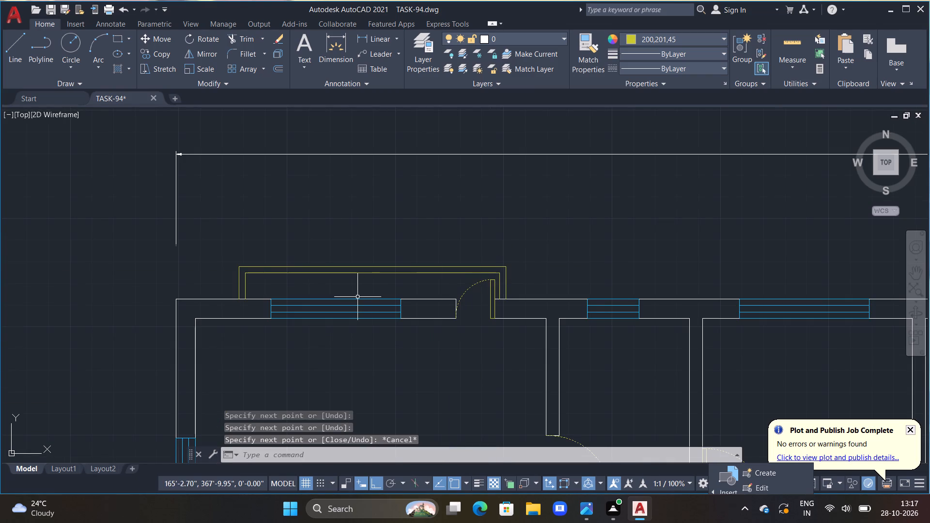
Check the gap between the western door leaf and the inner outline's east end line along the north wall.
scroll(366, 352, "down", 2)
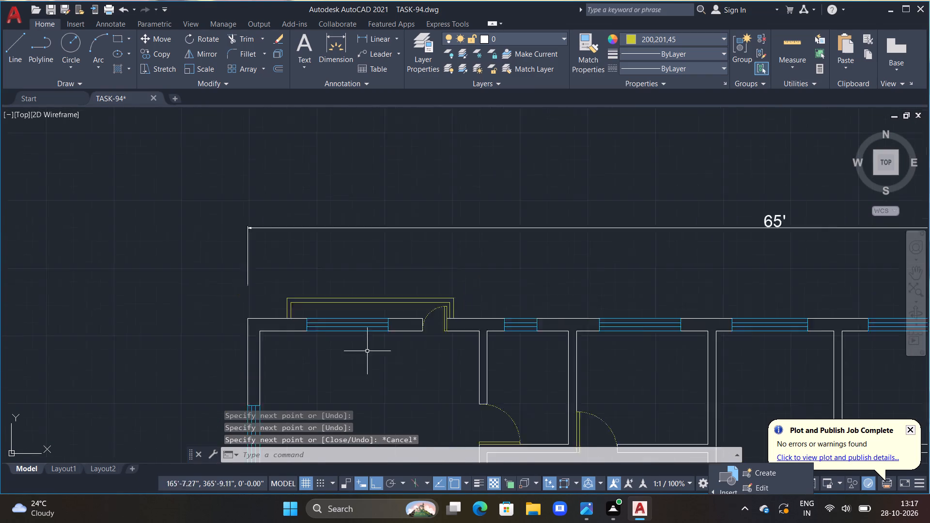
middle_click_drag(643, 322, 485, 323)
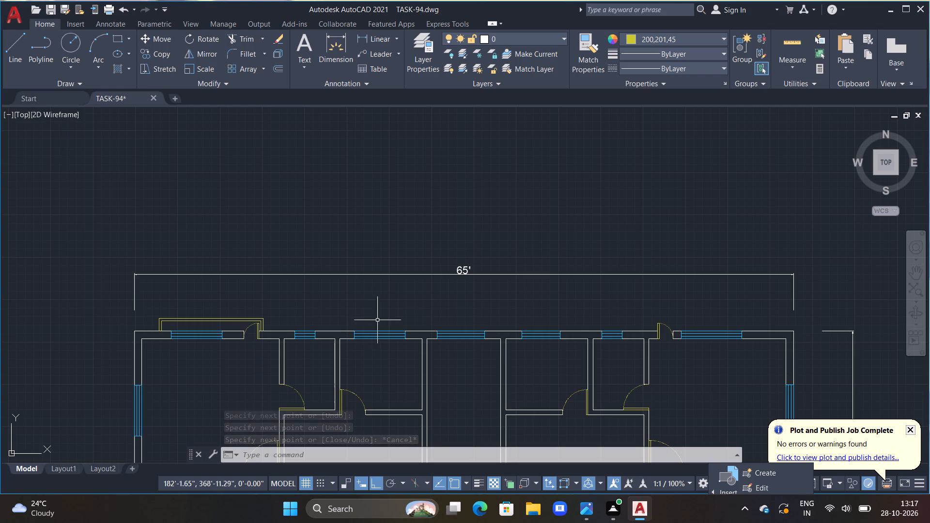
scroll(283, 336, "up", 2)
middle_click_drag(267, 329, 301, 322)
key("l")
key("space")
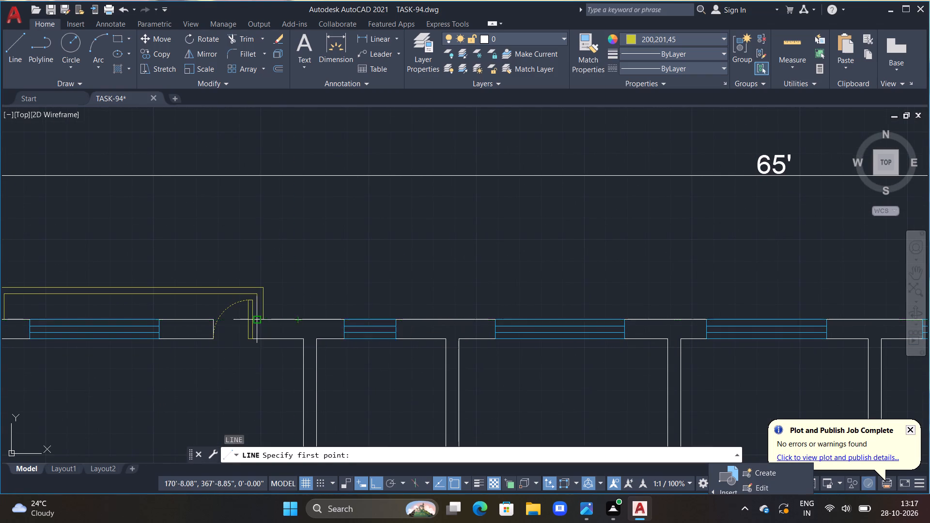
scroll(249, 318, "up", 4)
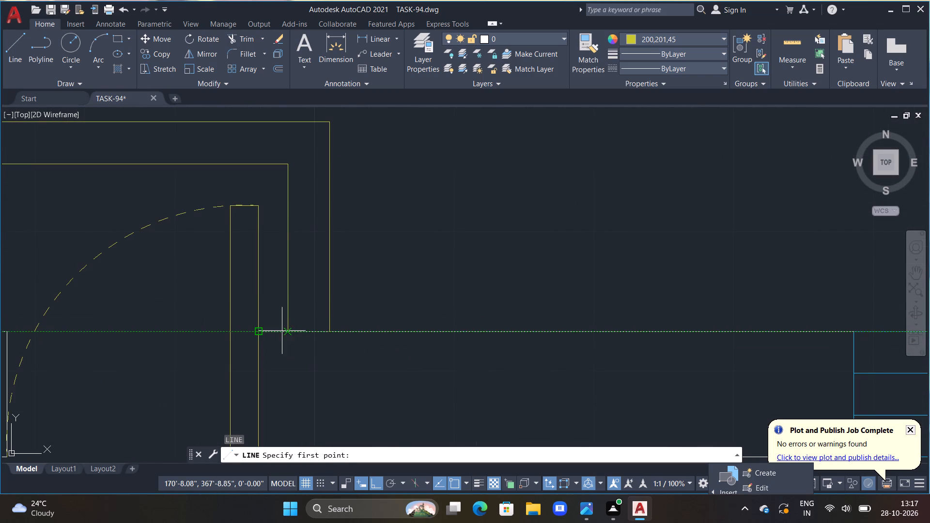
left_click(257, 332)
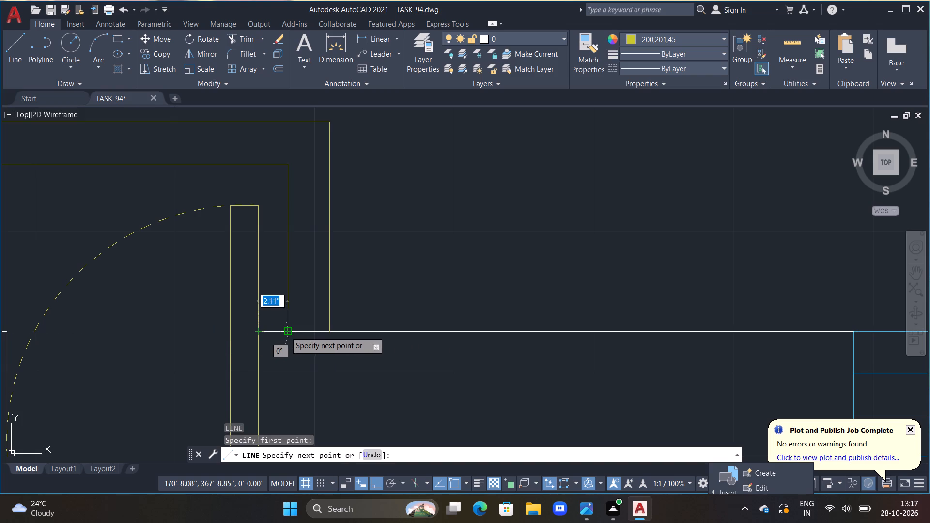
key("Escape")
Draw a vertical line 1' up from the north wall, about 3" west of the eastern door's leaf, matching the first outline's inner height.
scroll(431, 302, "down", 3)
middle_click_drag(632, 304, 293, 321)
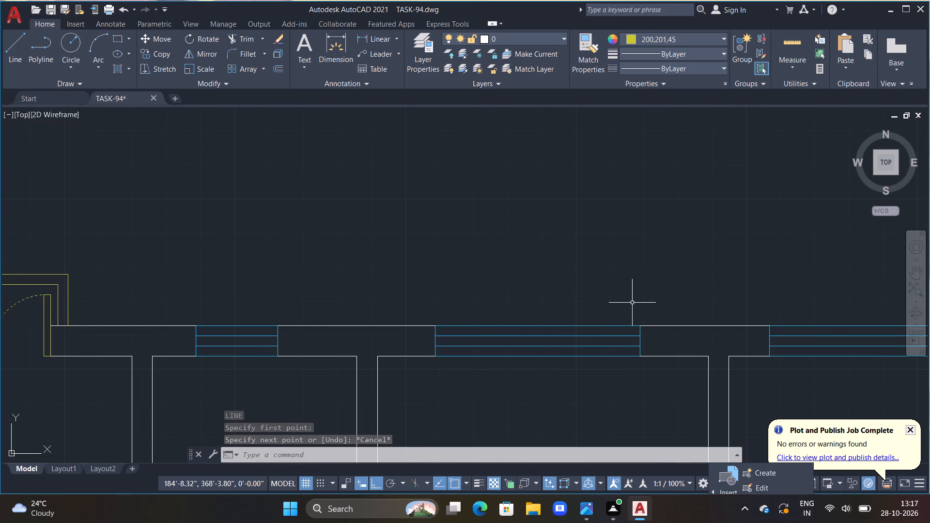
scroll(634, 323, "down", 1)
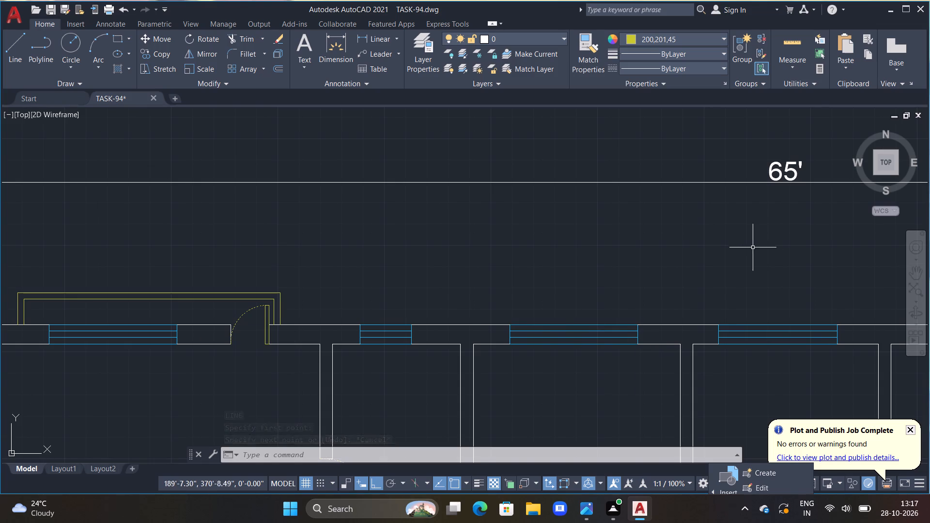
scroll(661, 305, "down", 1)
middle_click_drag(686, 330, 384, 310)
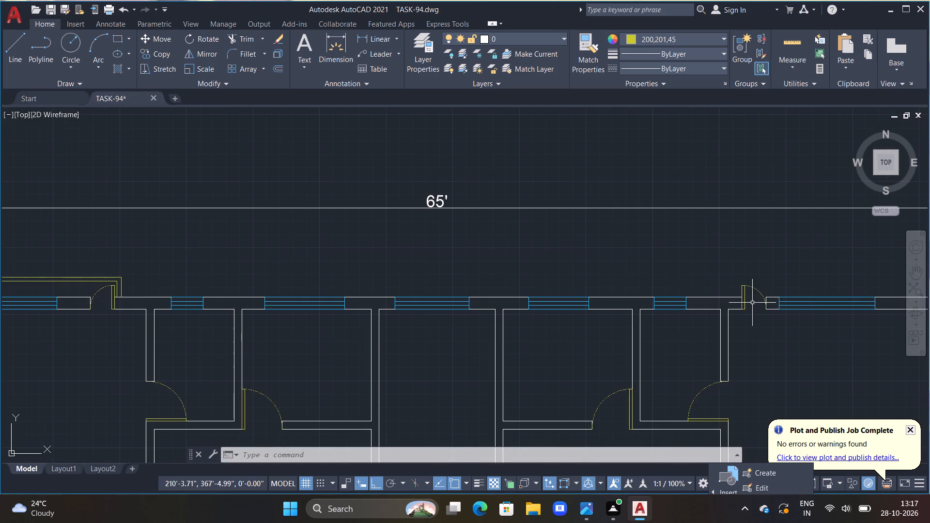
scroll(764, 304, "up", 3)
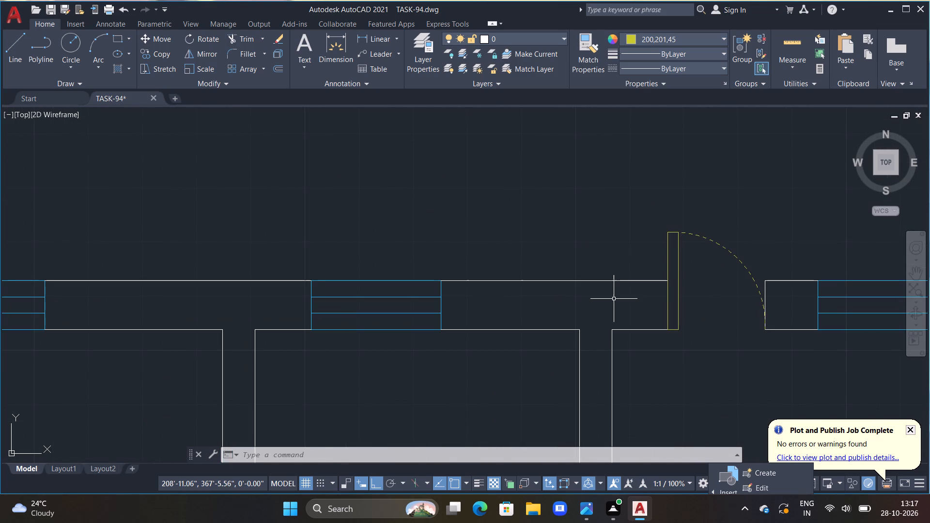
type("L")
key("space")
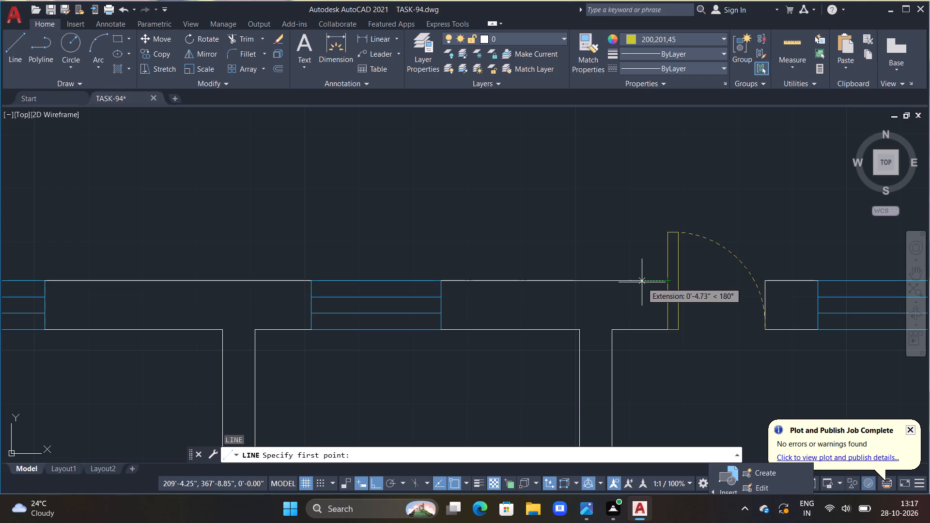
left_click_drag(650, 281, 650, 276)
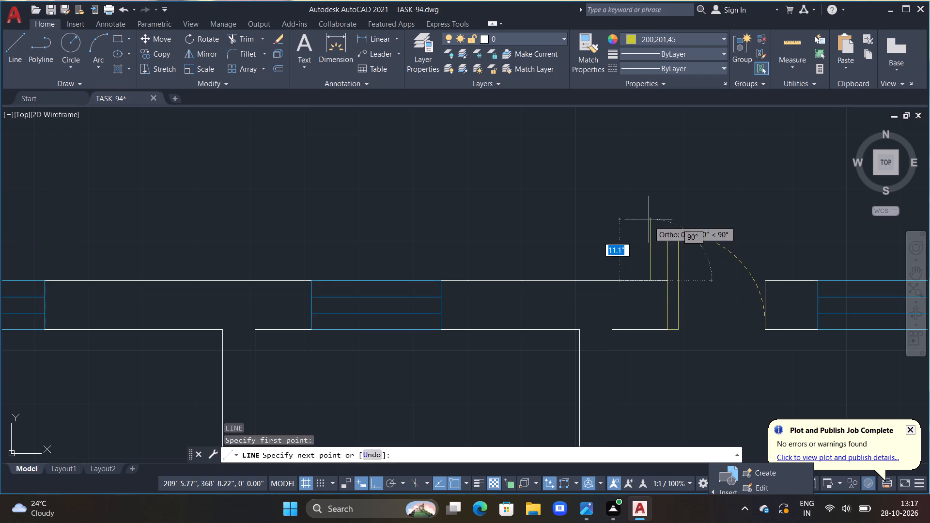
middle_click_drag(647, 203, 682, 289)
scroll(678, 273, "down", 3)
scroll(676, 262, "up", 1)
scroll(676, 262, "down", 1)
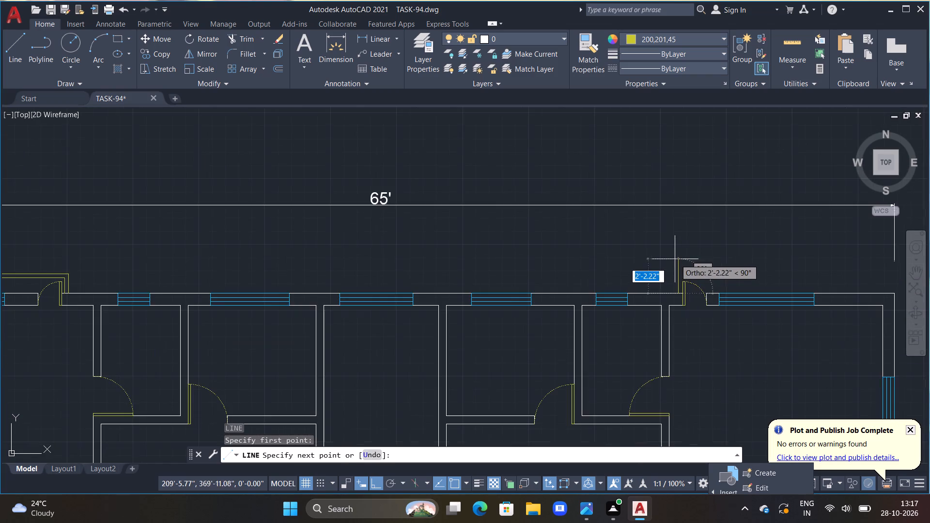
scroll(674, 256, "down", 2)
scroll(448, 269, "up", 2)
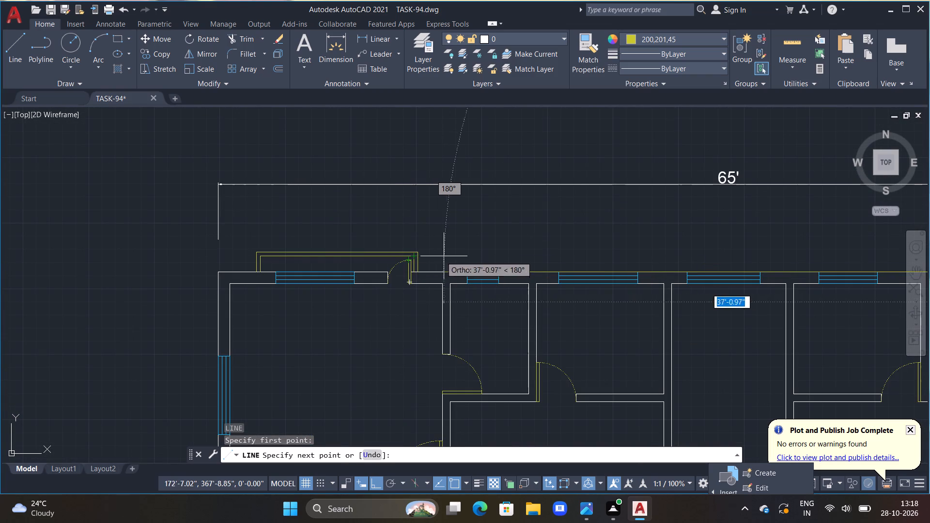
middle_click_drag(713, 249, 331, 257)
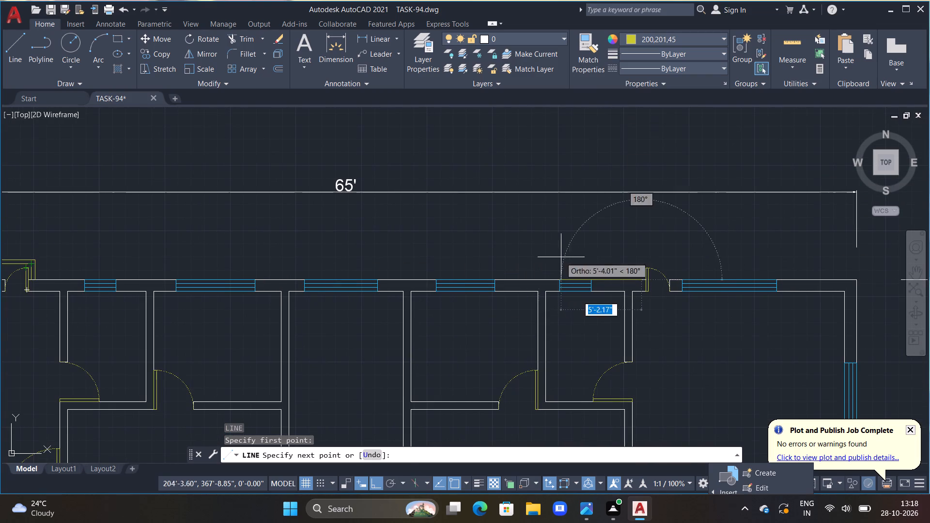
left_click(641, 264)
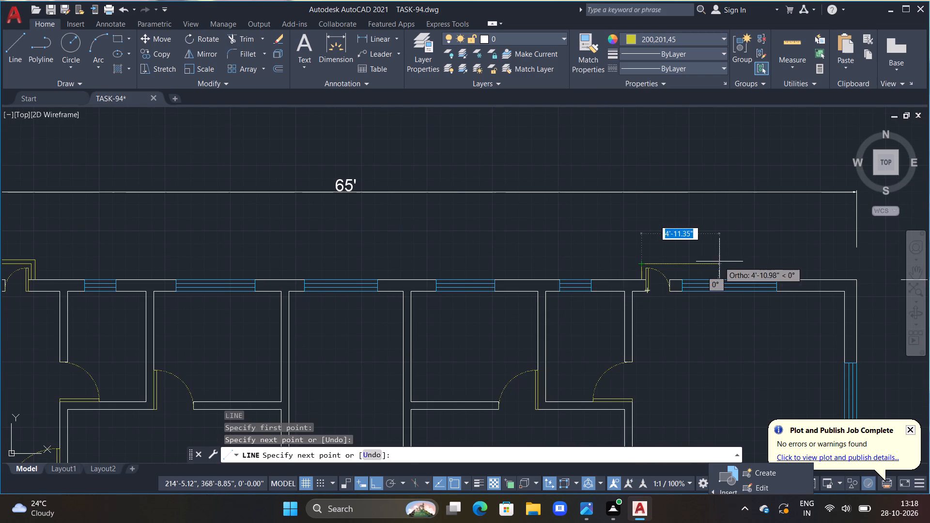
Continue the outline about 9'-8" east past the easternmost window and bring its east end line down into the north wall.
middle_click_drag(719, 261, 551, 256)
scroll(633, 266, "up", 1)
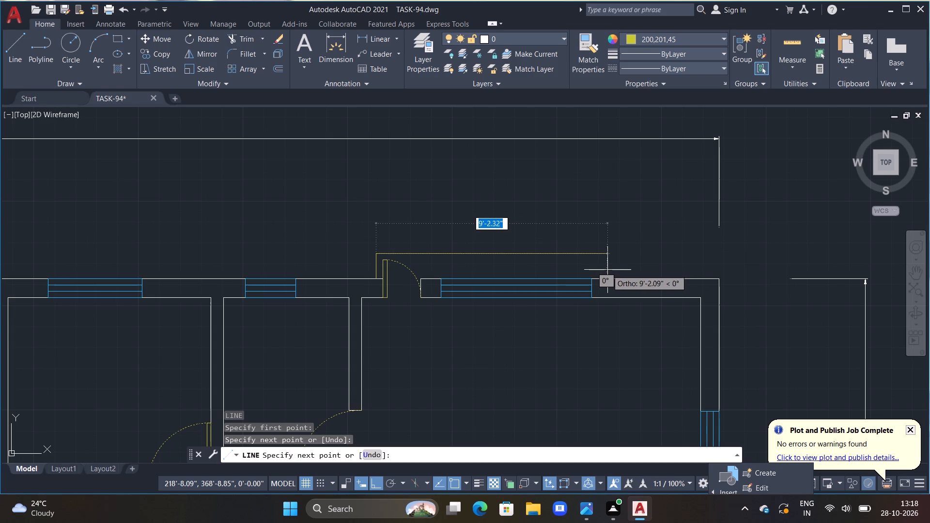
left_click(619, 269)
left_click(620, 291)
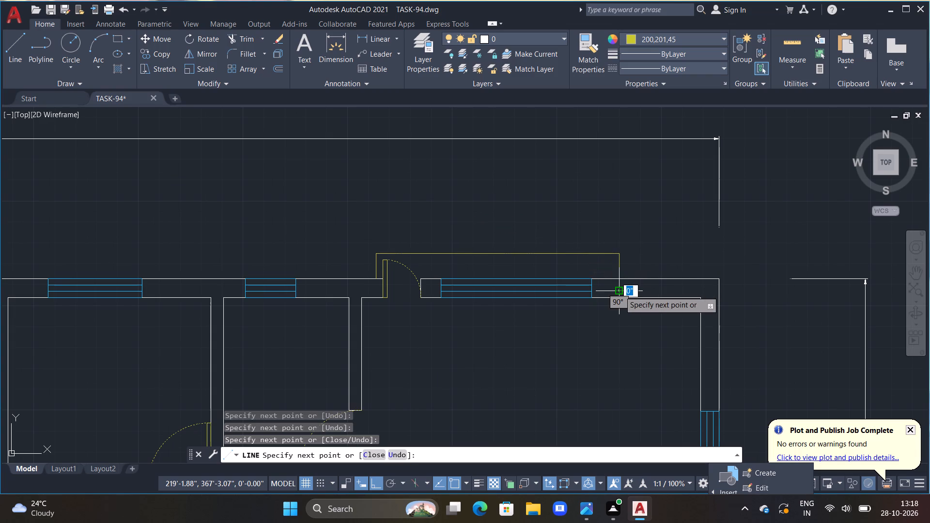
key("Escape")
Trim the part of the new outline's east end line that runs inside the north wall.
type("TR")
key("space")
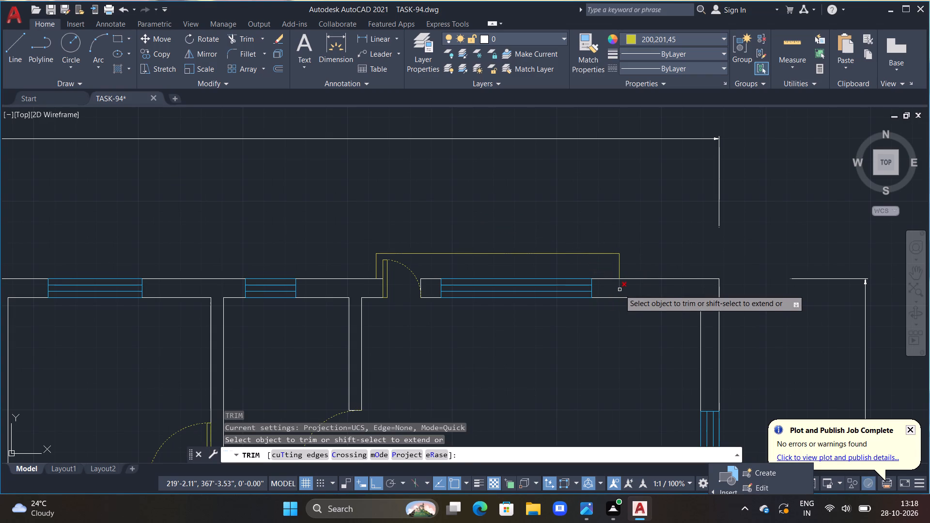
left_click(620, 289)
middle_click_drag(432, 327, 507, 342)
key("Escape")
key("Escape")
key("Escape")
key("Escape")
key("Escape")
key("Escape")
key("Escape")
key("Escape")
key("Escape")
key("Escape")
key("Escape")
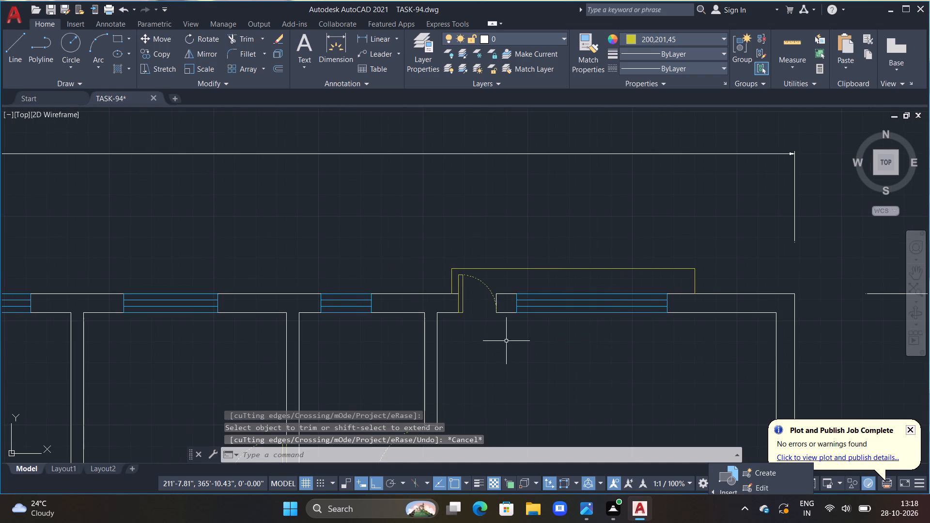
Offset the west, top and east lines of the eastern outline 3" outward.
type("OFF")
key("space")
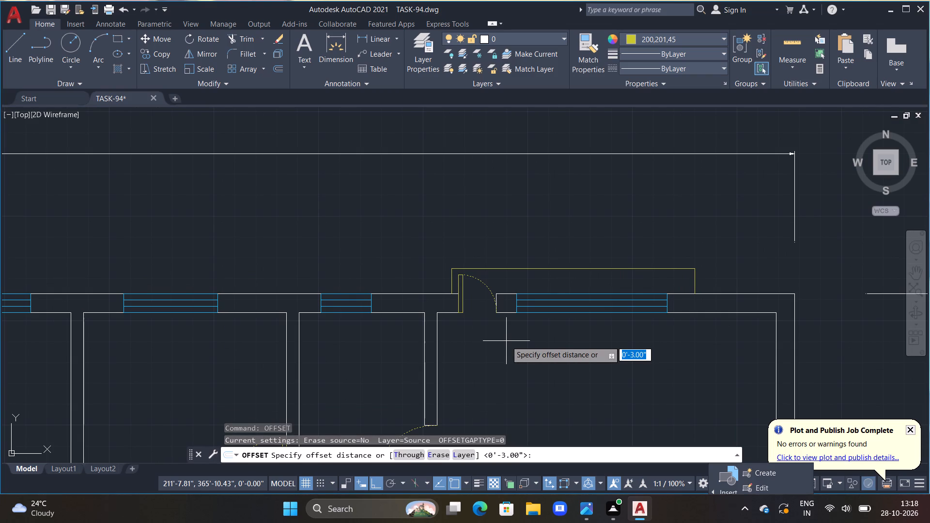
key("3")
key("shift+quotedbl")
key("Return")
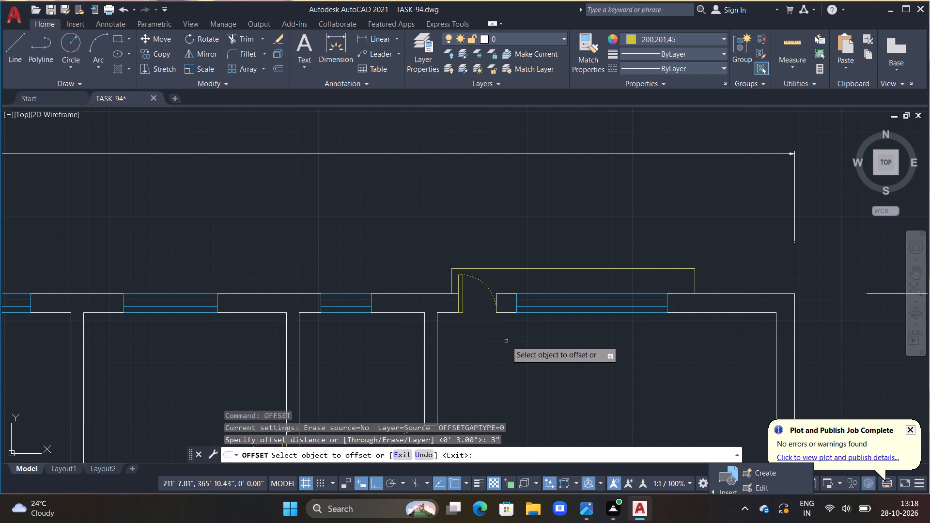
left_click(452, 284)
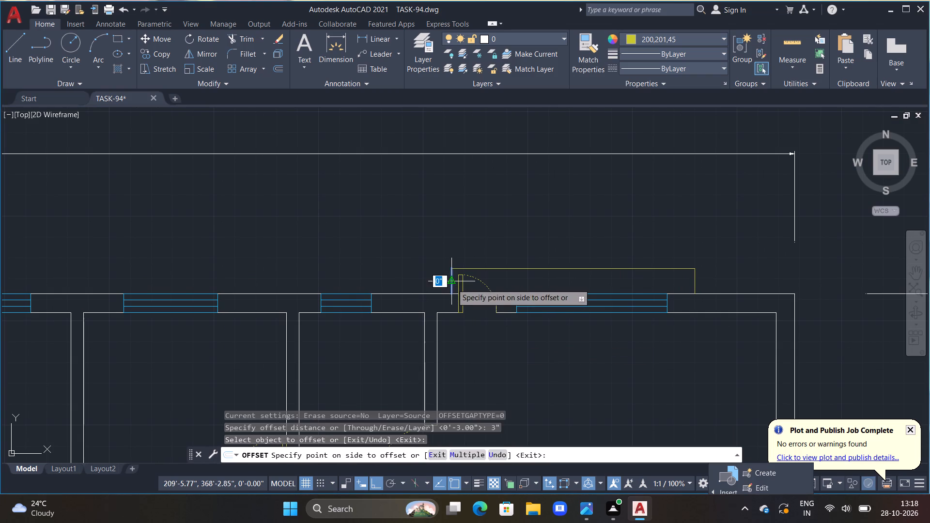
left_click(441, 283)
left_click(463, 268)
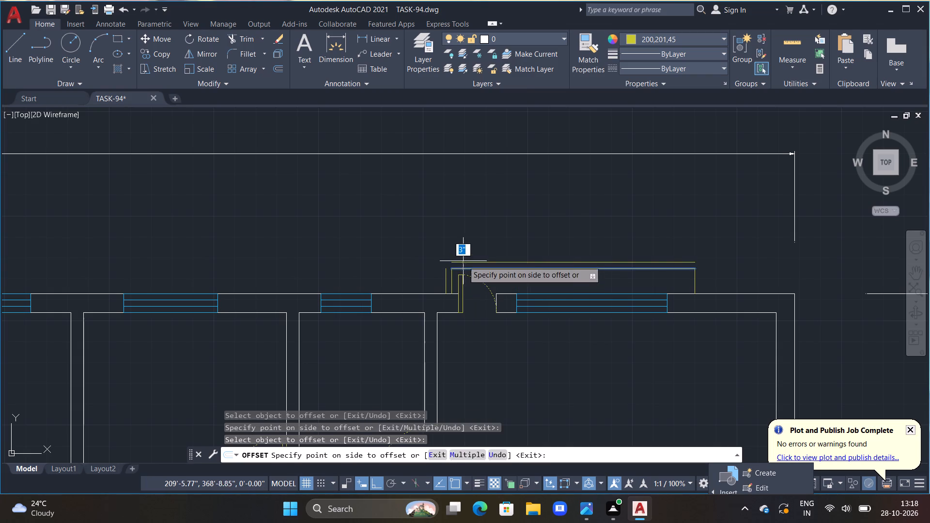
left_click(463, 261)
left_click_drag(696, 284, 700, 284)
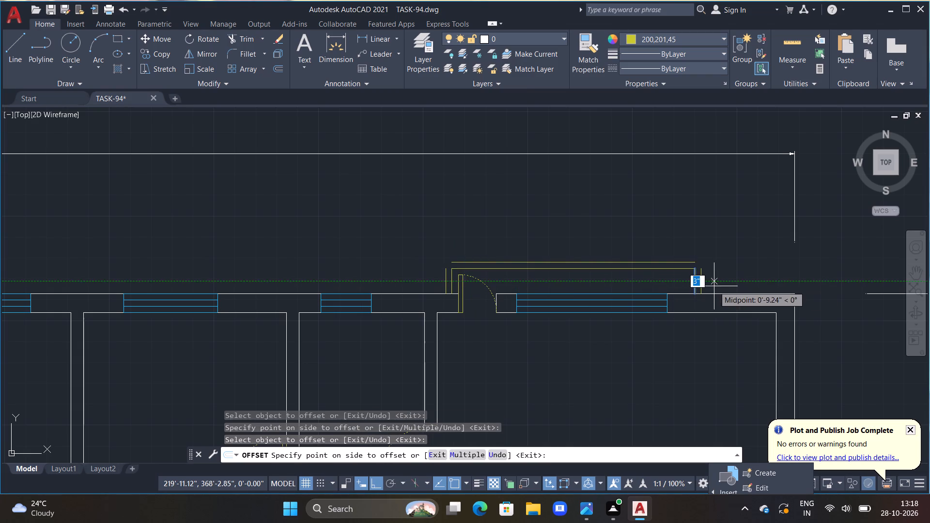
left_click(714, 286)
key("Escape")
Close the outer outline's northwest corner with 3" lines joining the offset west line to the offset top line.
scroll(400, 262, "up", 2)
key("Escape")
scroll(452, 272, "up", 2)
key("Escape")
middle_click_drag(445, 268, 287, 258)
key("Escape")
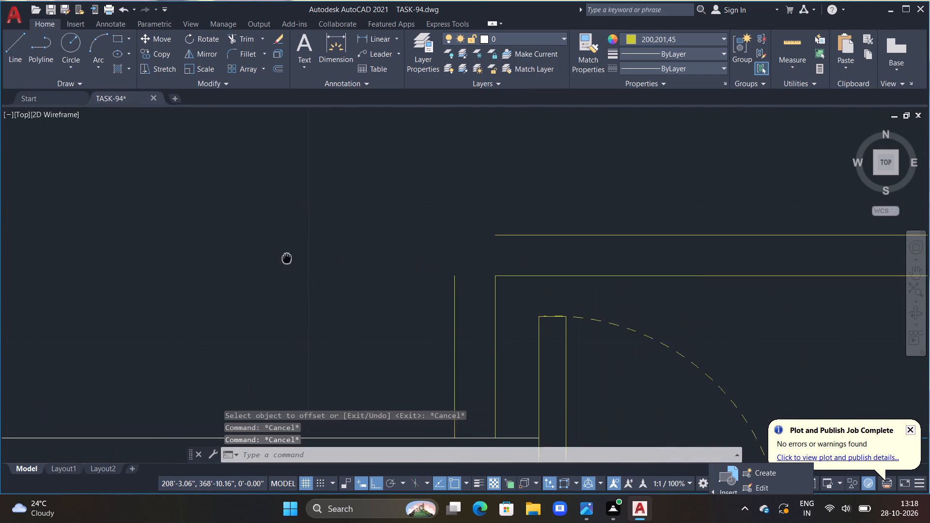
middle_click_drag(287, 258, 277, 258)
key("Escape")
key("Escape")
key("l")
key("space")
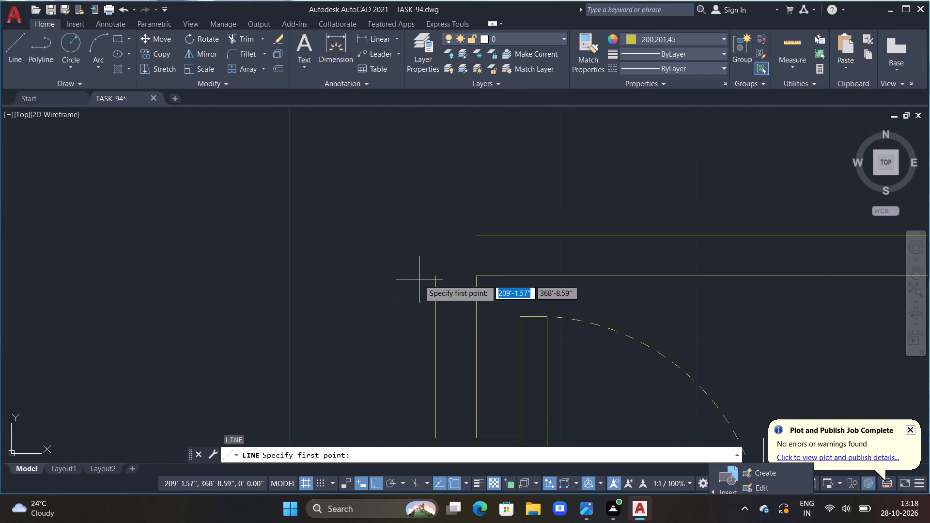
left_click(437, 278)
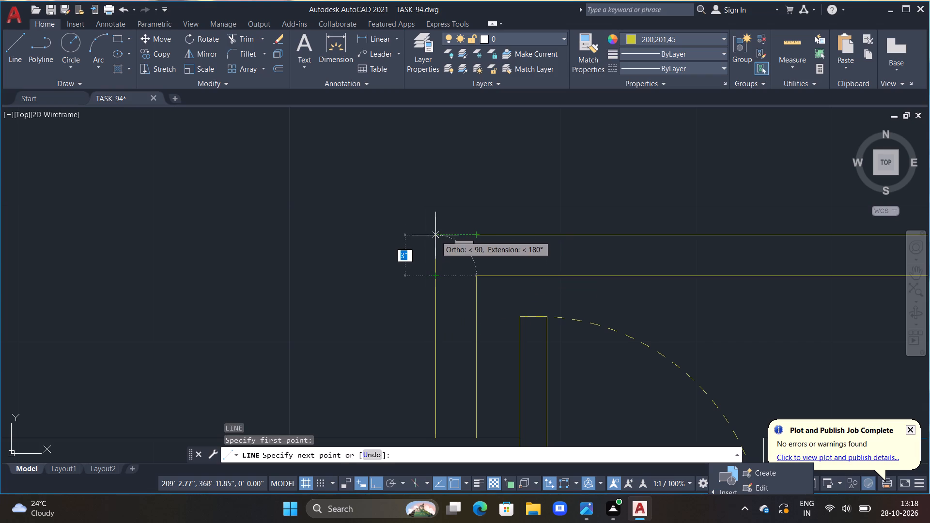
left_click(435, 235)
left_click(477, 235)
key("Escape")
Close the outer outline's northeast corner with 3" lines joining the offset top line to the offset east line.
scroll(477, 235, "down", 3)
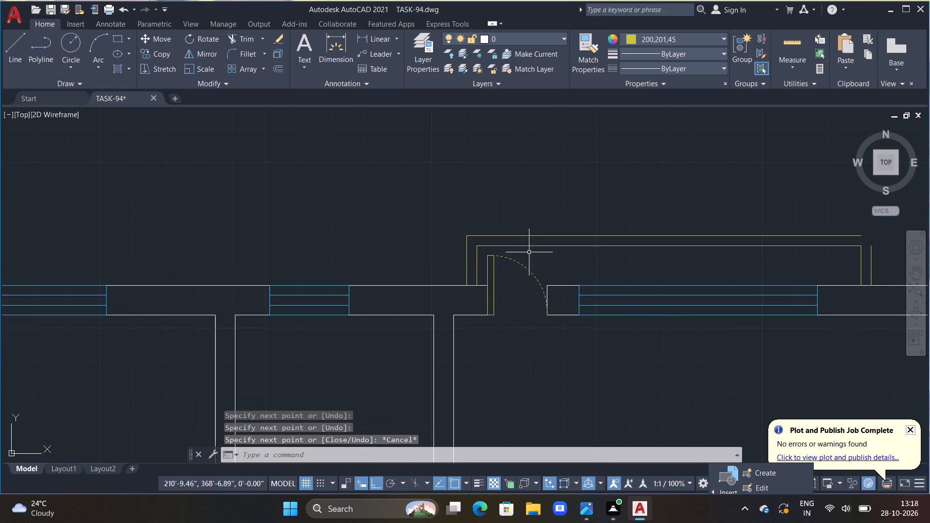
middle_click_drag(622, 242, 113, 256)
scroll(378, 282, "up", 2)
middle_click_drag(359, 264, 414, 281)
scroll(414, 281, "up", 1)
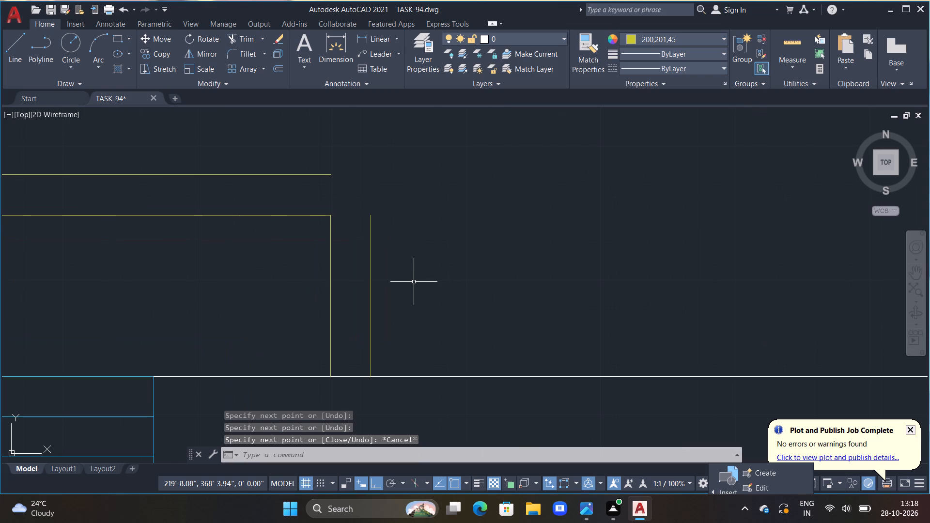
type("L")
key("space")
left_click_drag(331, 177, 339, 177)
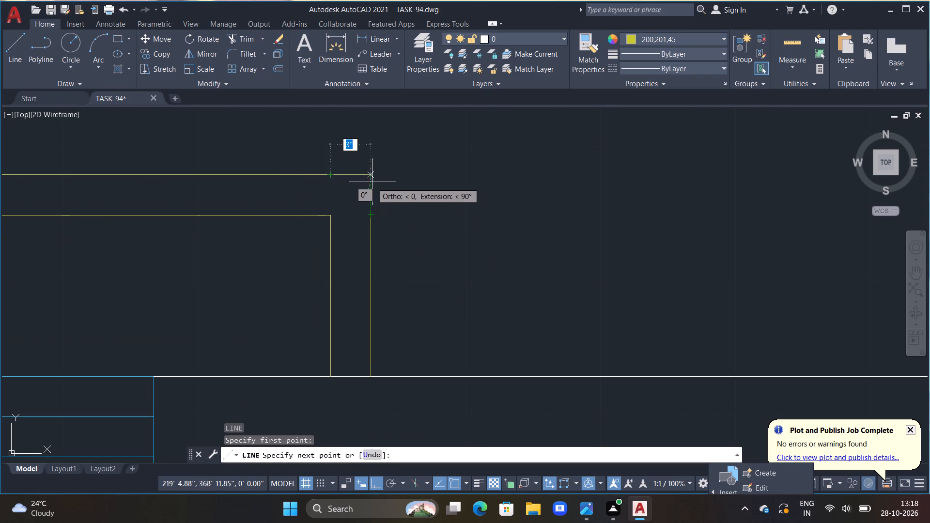
left_click(371, 175)
left_click(372, 216)
key("Escape")
Examine the whole floor plan, including both north wall outlines and the lift shaft at the south wall.
scroll(372, 216, "down", 3)
scroll(368, 256, "down", 3)
middle_click_drag(306, 320, 585, 272)
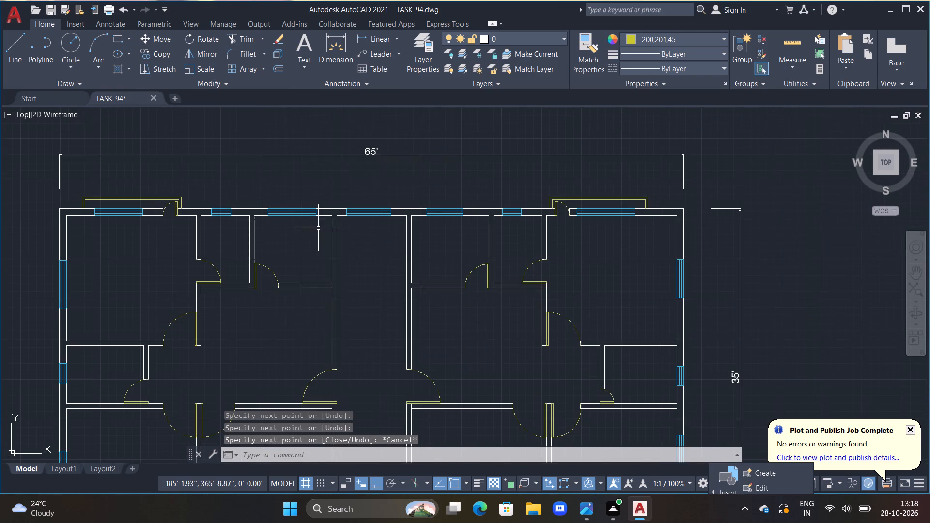
scroll(320, 231, "down", 1)
middle_click_drag(293, 249, 371, 238)
key("Escape")
key("Escape")
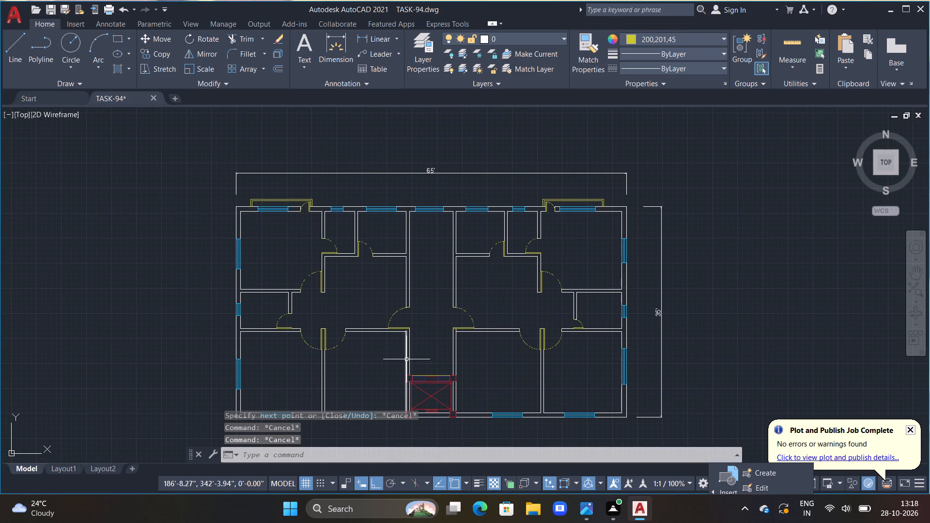
middle_click_drag(438, 389, 450, 327)
scroll(442, 334, "up", 2)
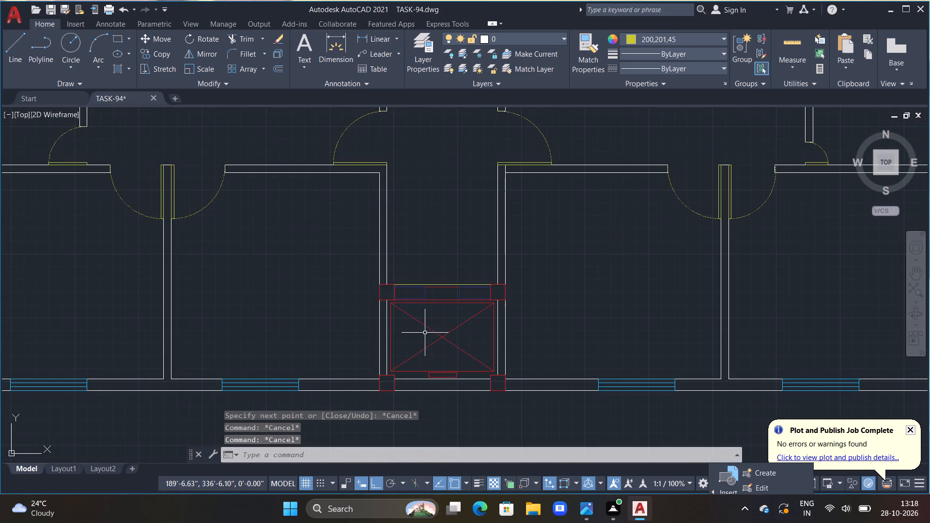
middle_click_drag(425, 333, 430, 282)
scroll(429, 305, "up", 2)
scroll(430, 282, "down", 1)
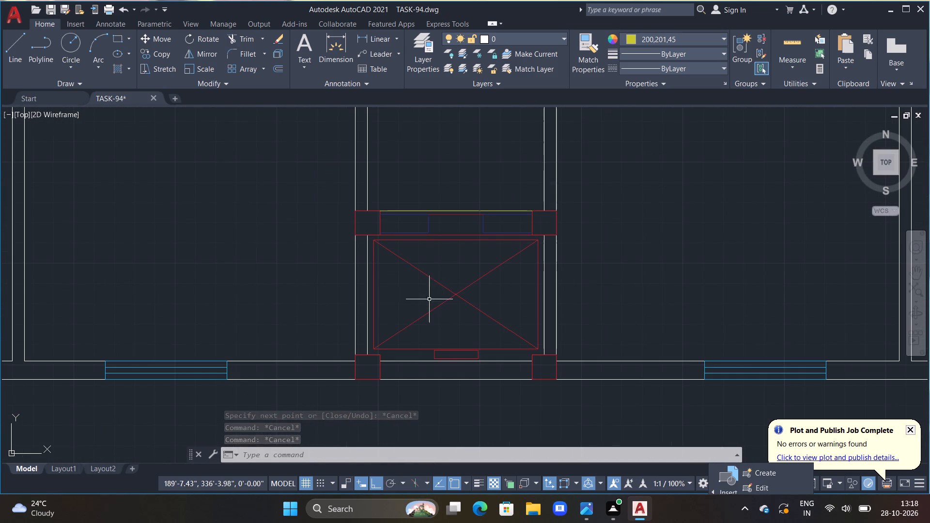
scroll(413, 338, "down", 2)
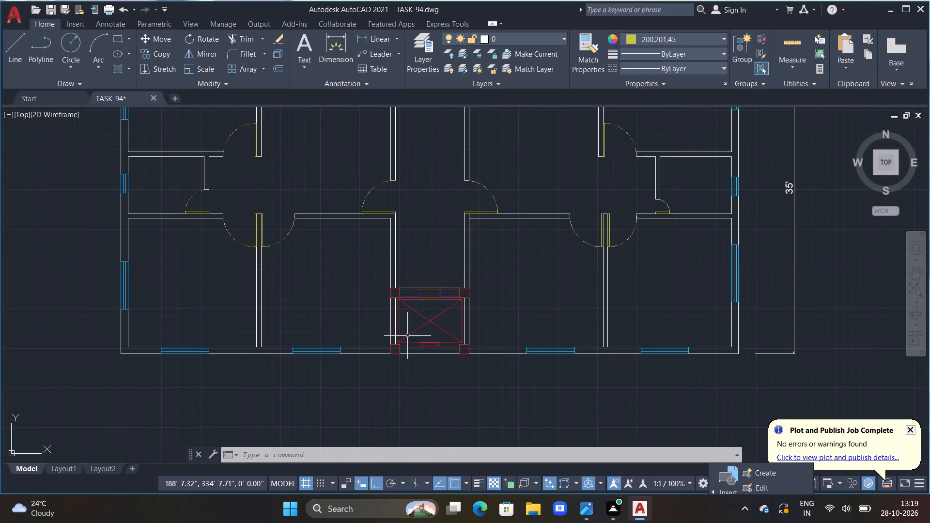
middle_click_drag(302, 295, 377, 413)
scroll(316, 283, "down", 1)
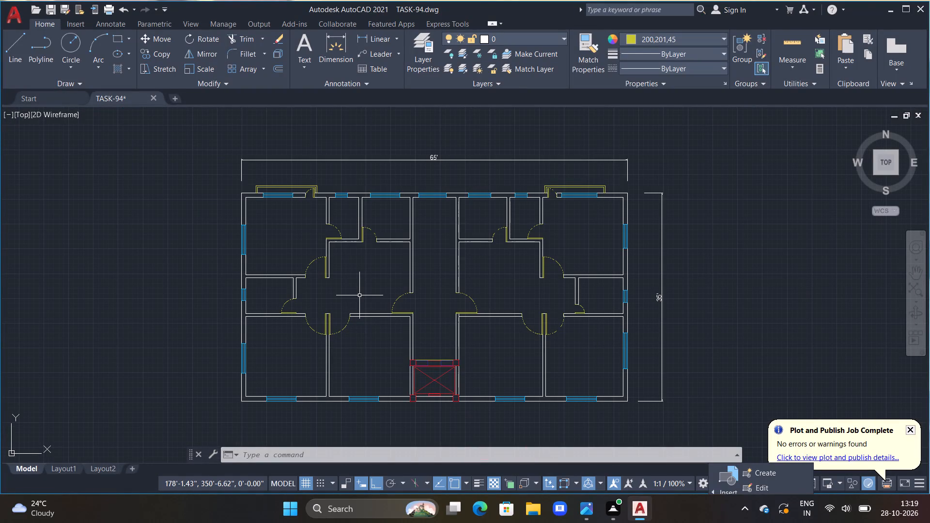
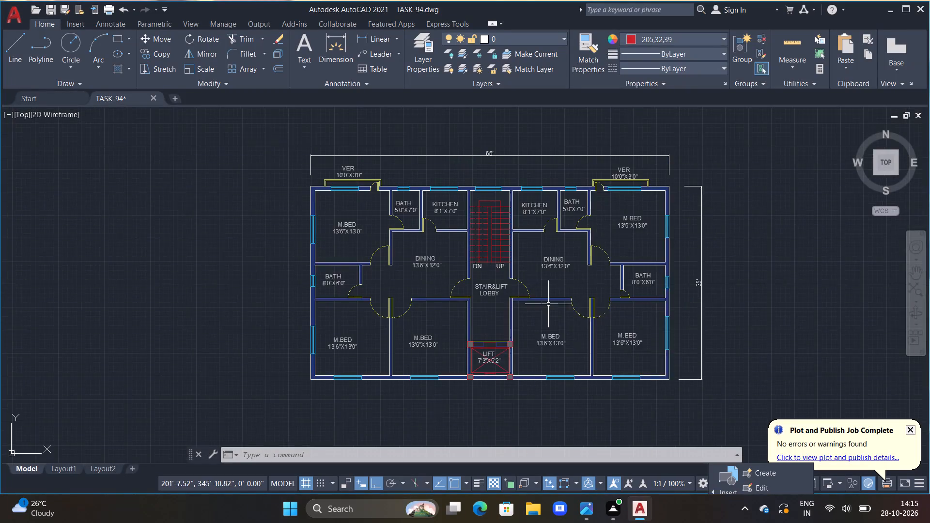
Examine the staircase, the lift shaft and the door openings of the western rooms across the floor plan.
scroll(511, 214, "up", 2)
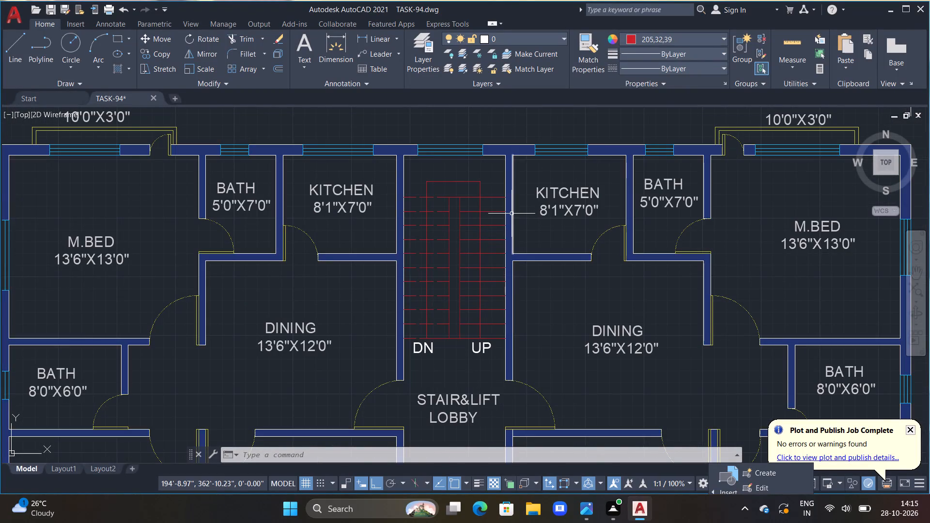
scroll(566, 346, "up", 1)
scroll(561, 311, "down", 2)
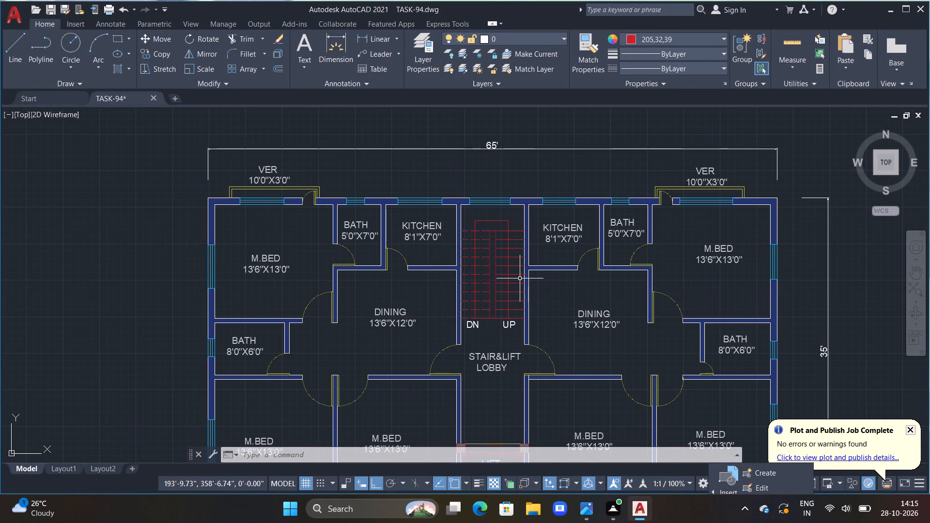
scroll(479, 262, "up", 2)
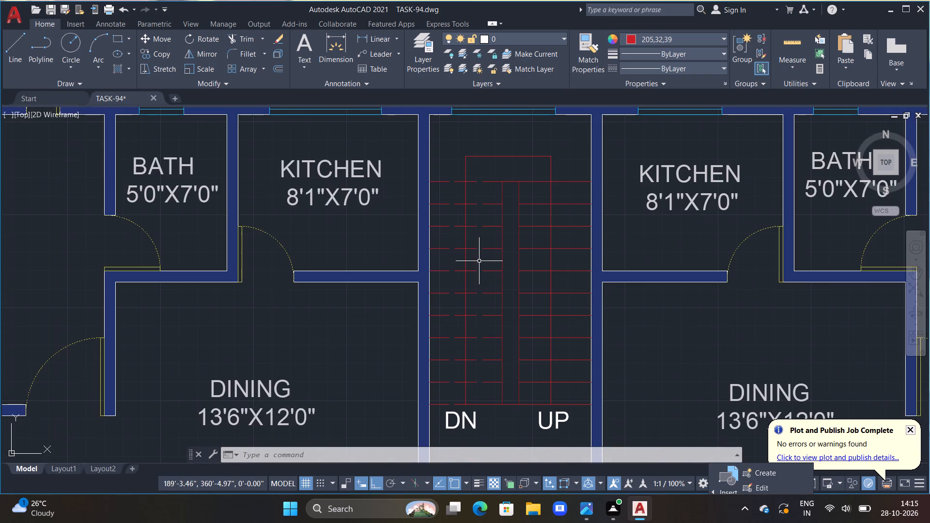
left_click(465, 261)
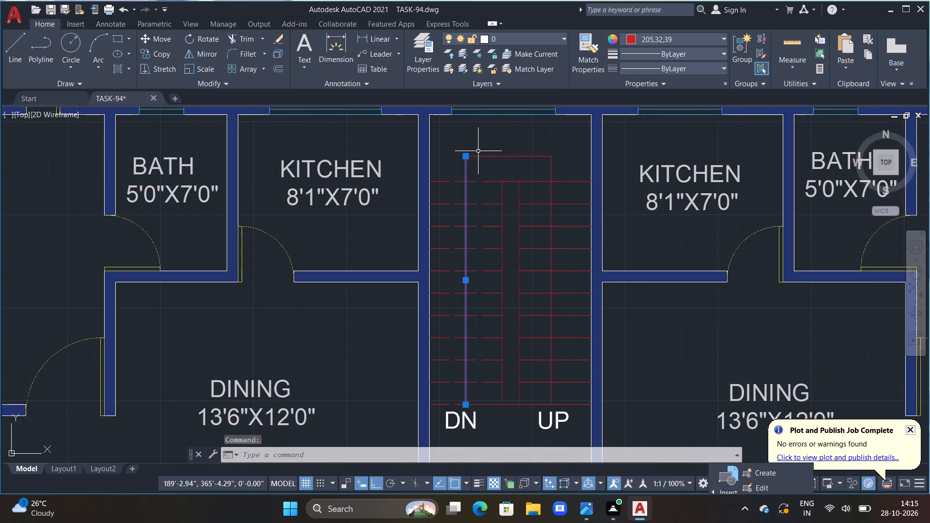
key("Escape")
key("Escape")
scroll(502, 225, "down", 4)
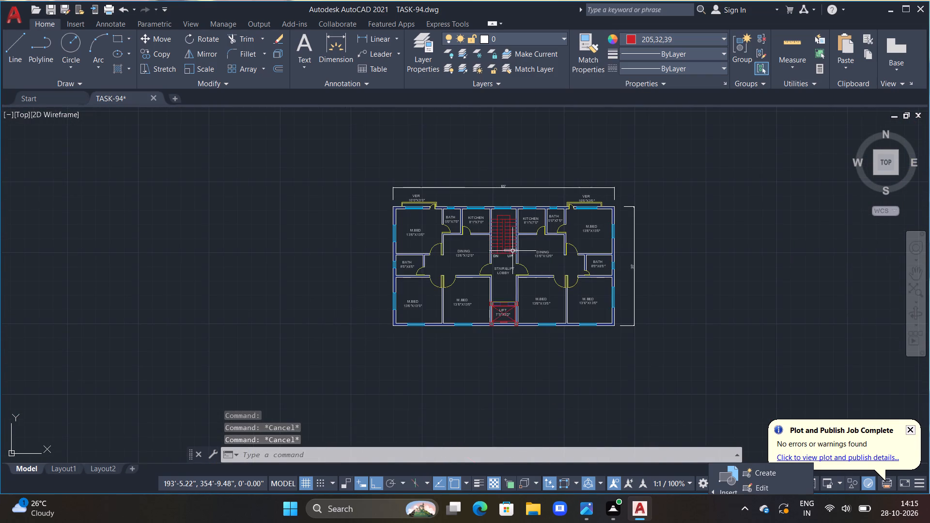
scroll(512, 251, "up", 2)
middle_click_drag(492, 298, 496, 229)
scroll(534, 407, "up", 1)
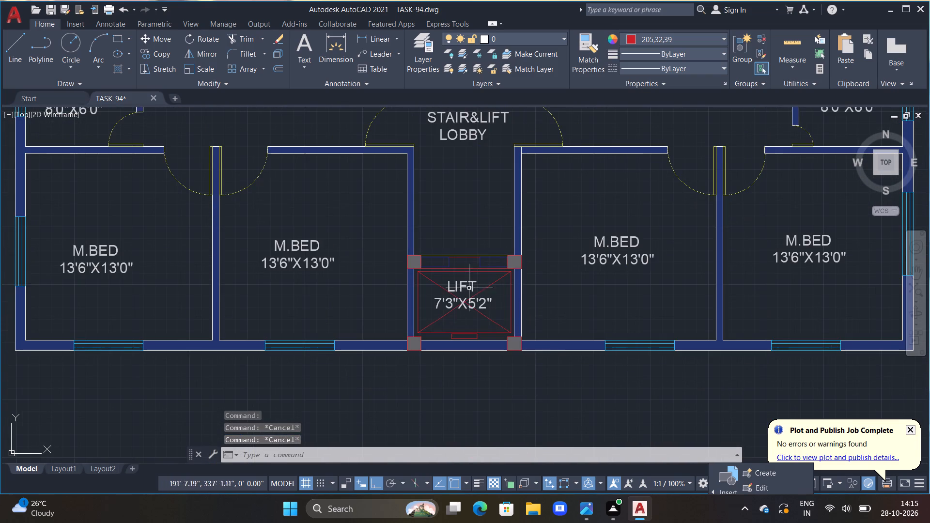
scroll(458, 280, "down", 1)
scroll(457, 276, "up", 2)
scroll(404, 261, "up", 2)
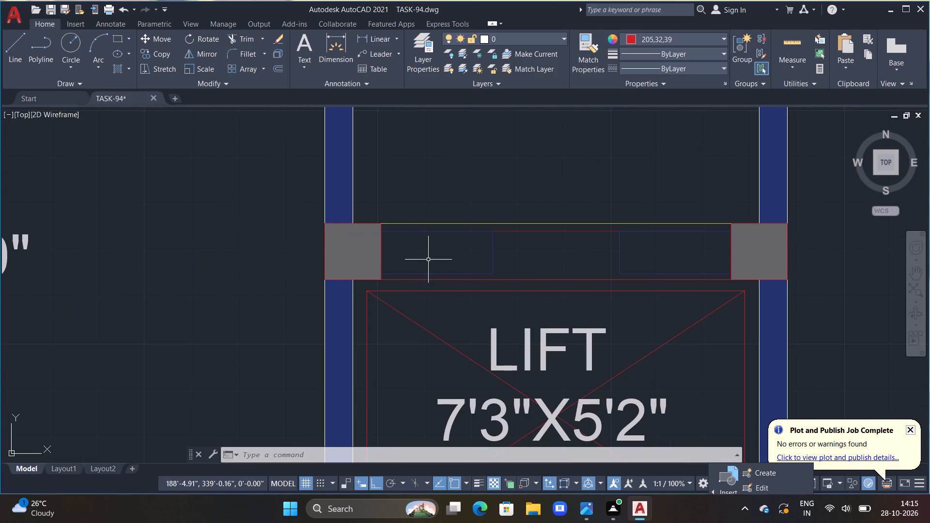
scroll(449, 269, "down", 3)
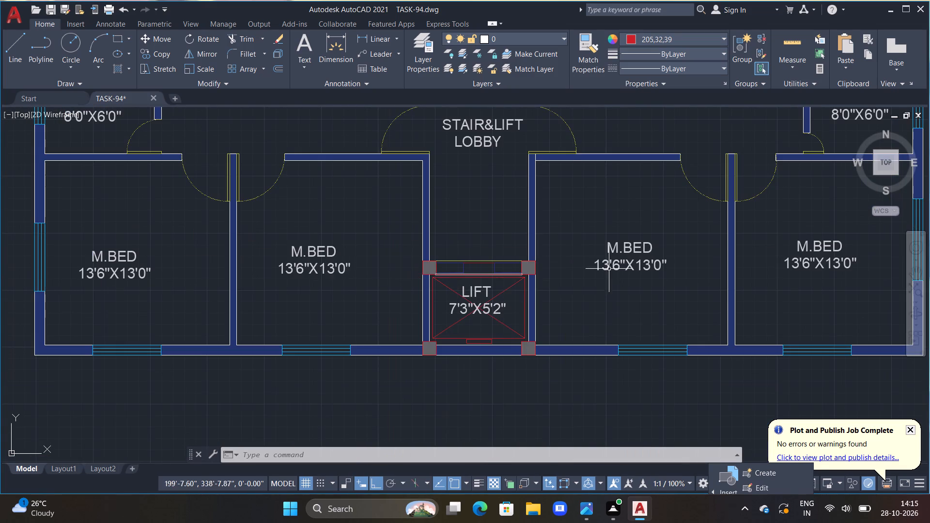
middle_click_drag(660, 224, 561, 216)
middle_click_drag(562, 198, 621, 438)
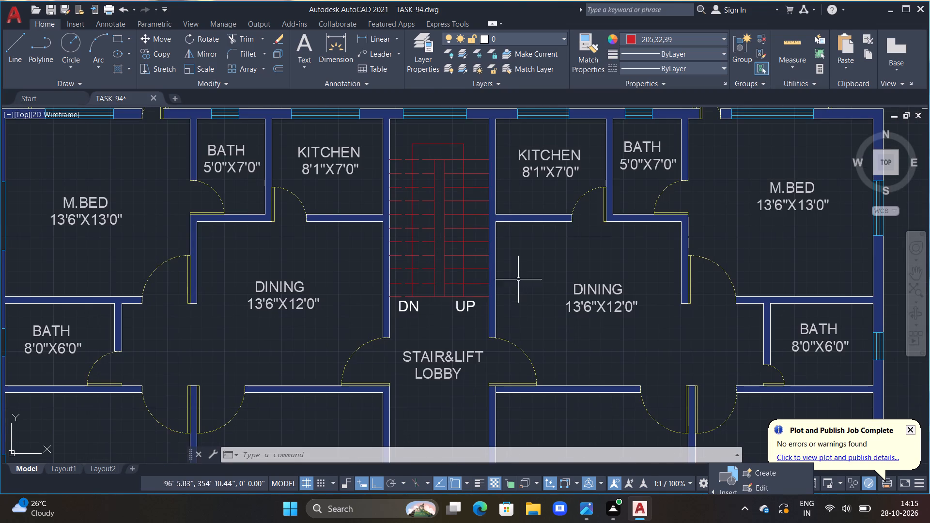
middle_click_drag(319, 223, 606, 237)
scroll(504, 212, "up", 1)
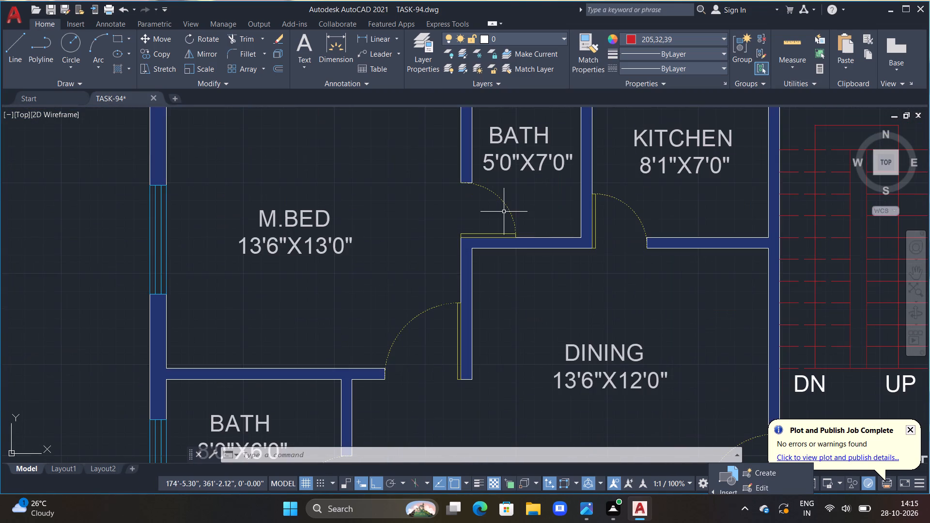
With colour 200,201,45 current, draw a line across the northwest M.BED's veranda door opening along the wall's inner face.
left_click(713, 36)
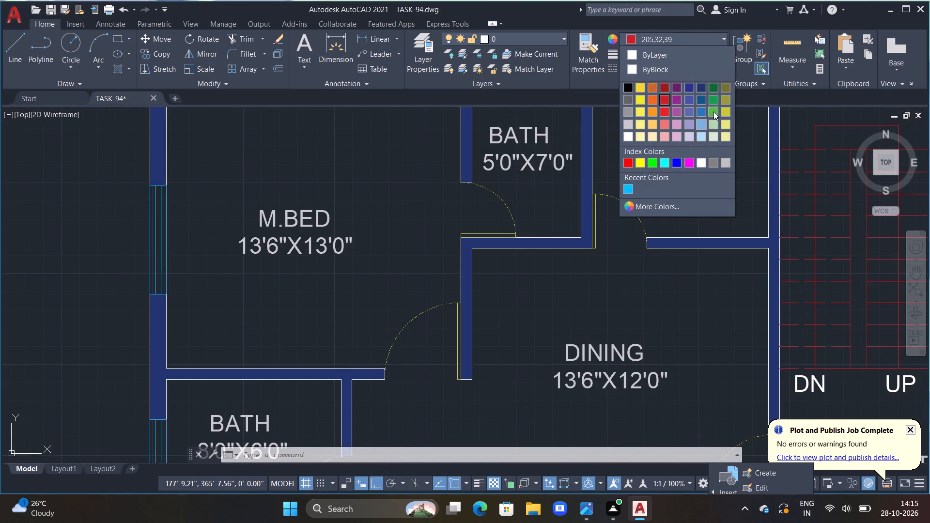
left_click(723, 109)
middle_click_drag(398, 184, 480, 391)
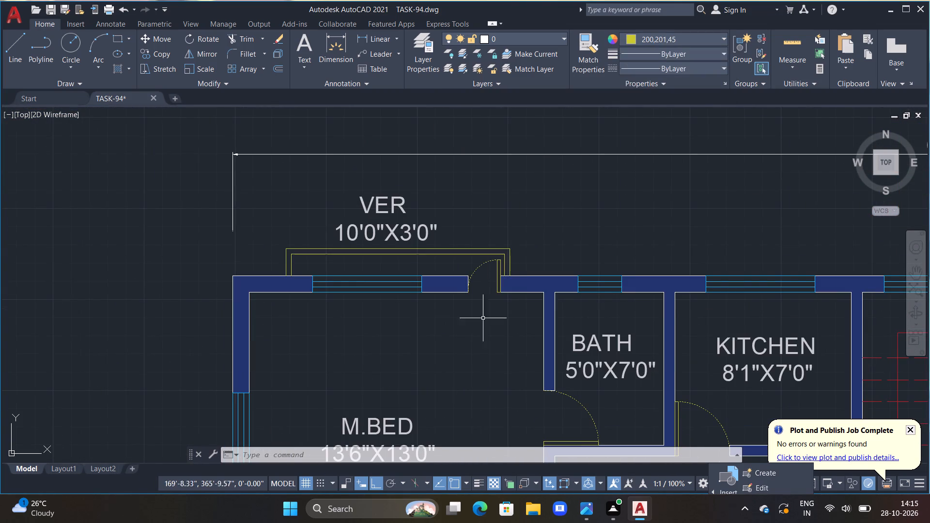
scroll(455, 296, "up", 3)
middle_click_drag(476, 315, 416, 298)
type("L")
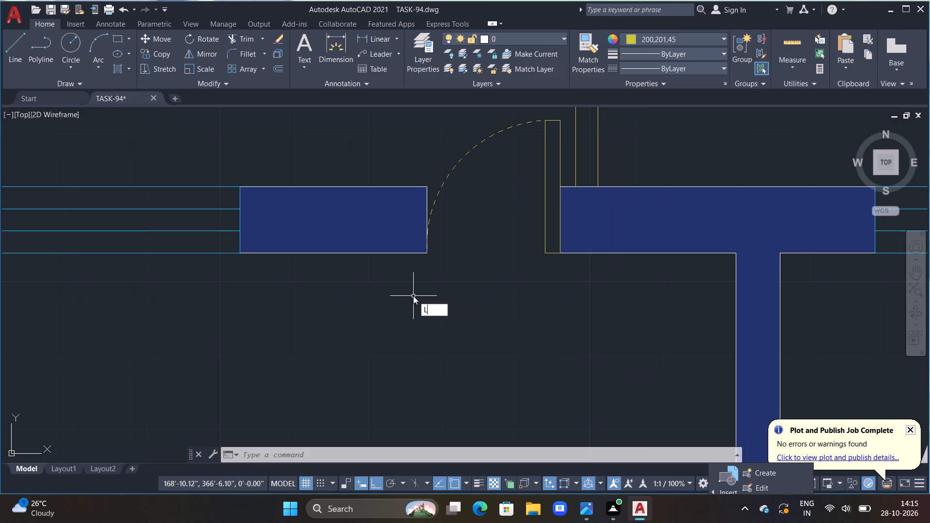
key("space")
left_click(424, 253)
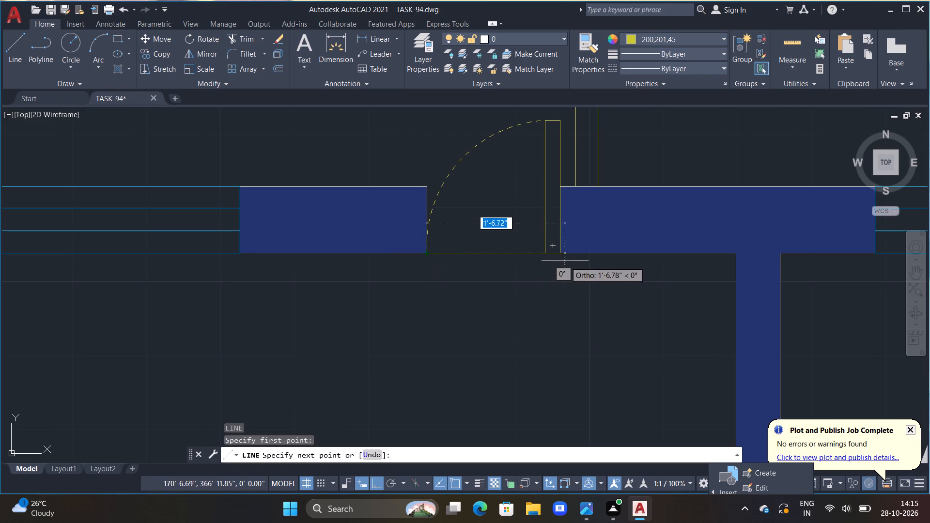
left_click(558, 254)
key("Escape")
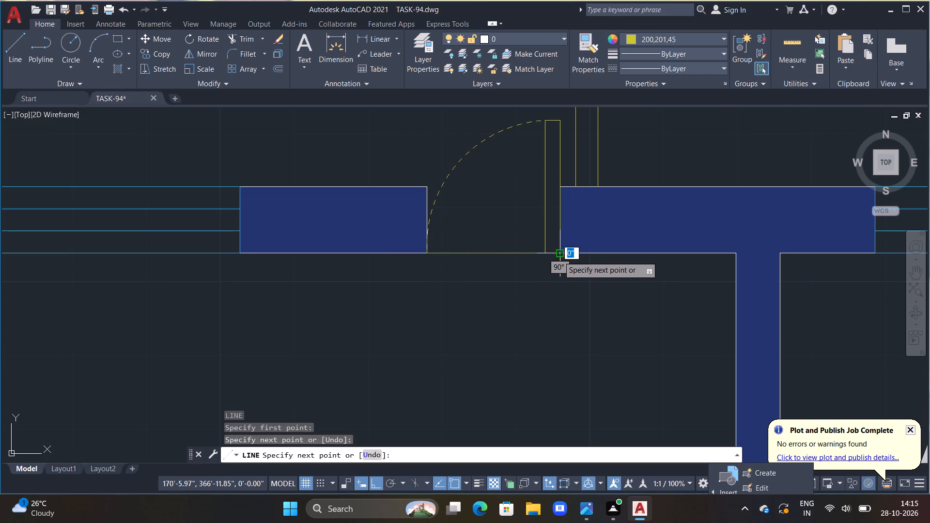
Draw a line across the western 5'0"X7'0" bath's door opening along the wall face on the M.BED side.
scroll(558, 259, "down", 4)
middle_click_drag(636, 289, 510, 185)
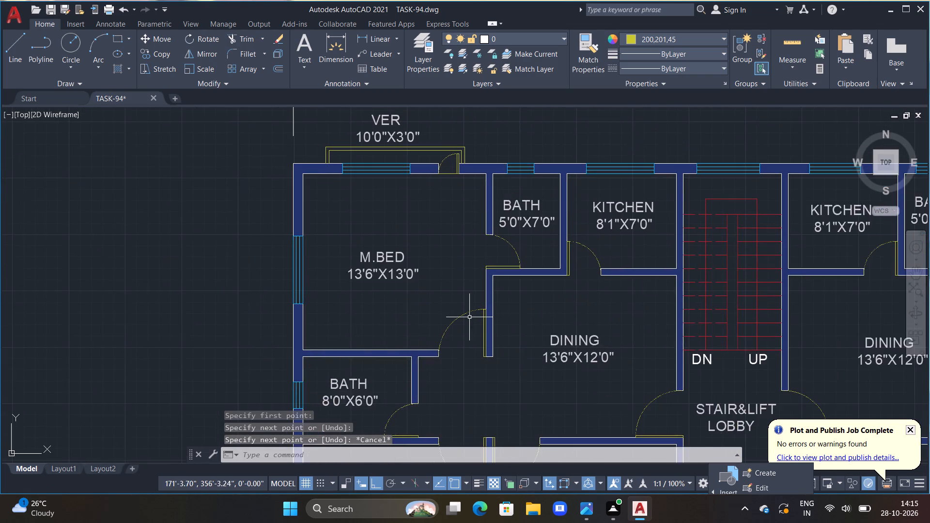
scroll(468, 313, "up", 2)
key("l")
key("space")
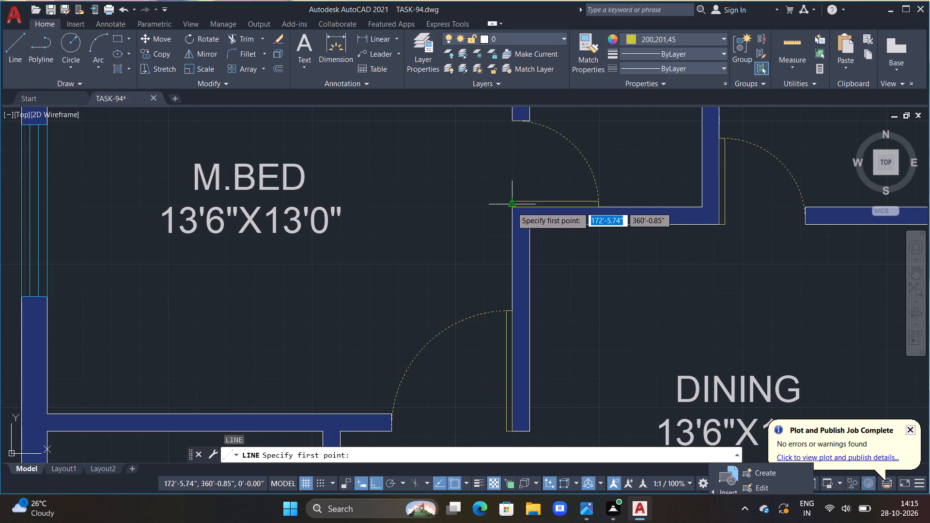
left_click(511, 207)
left_click(510, 123)
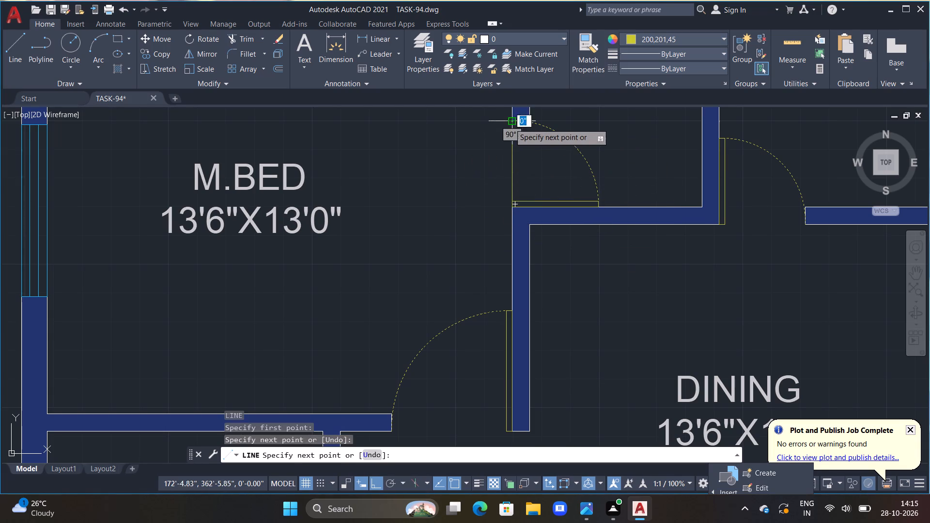
key("Escape")
Draw a line across the western kitchen's door opening along the wall face on the dining side.
type("L")
key("space")
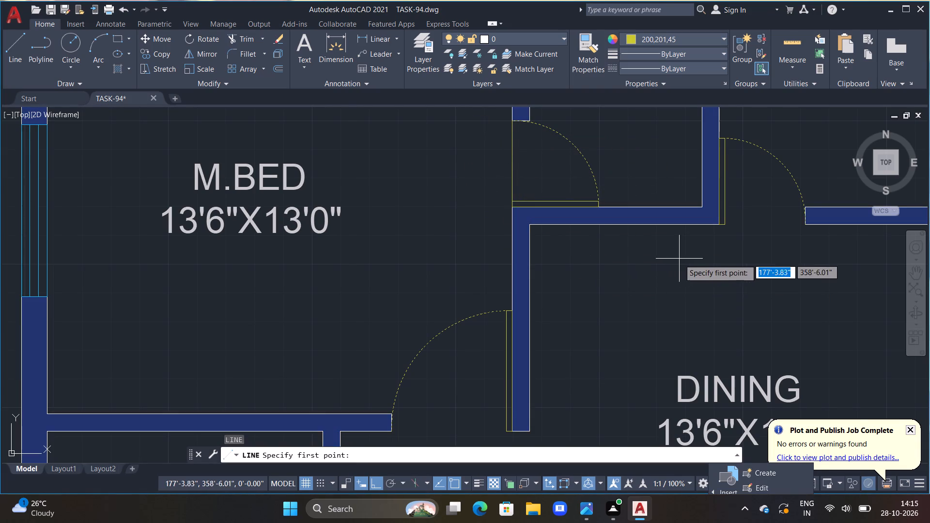
middle_click_drag(680, 258, 525, 244)
scroll(534, 231, "up", 1)
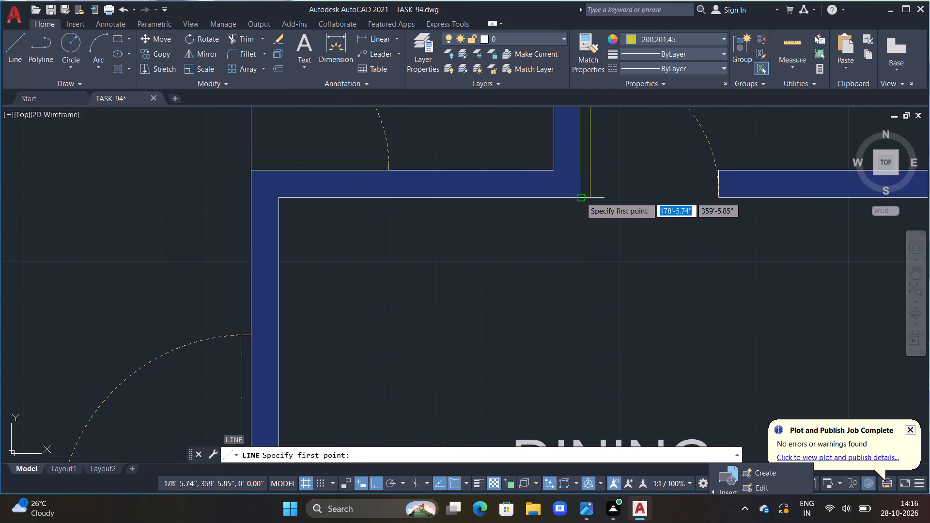
left_click(580, 196)
left_click(719, 197)
key("Escape")
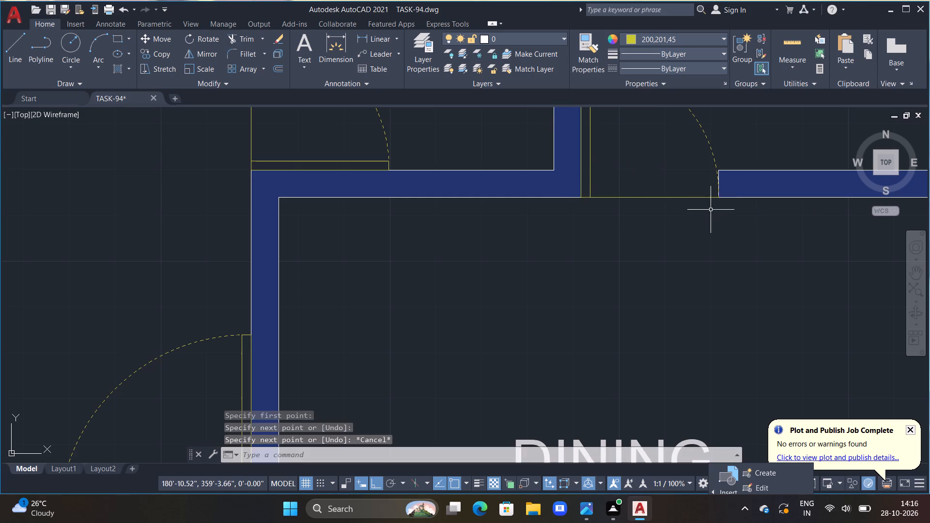
Draw a line across the northwest M.BED's interior door opening along the south face of its south wall.
scroll(656, 241, "down", 2)
middle_click_drag(575, 255, 594, 227)
scroll(483, 289, "up", 1)
middle_click_drag(486, 306, 510, 243)
scroll(510, 243, "up", 1)
key("l")
key("space")
left_click_drag(396, 310, 398, 312)
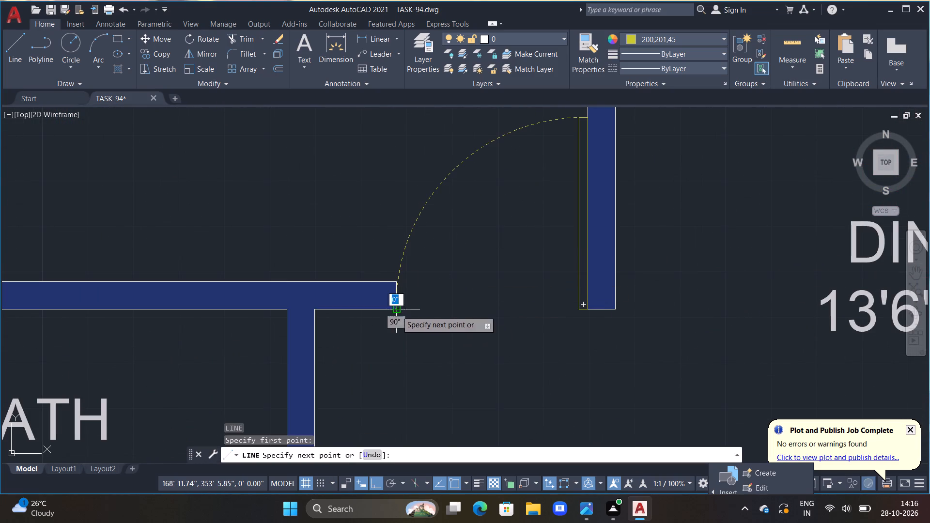
left_click_drag(398, 312, 414, 319)
left_click(589, 310)
key("Escape")
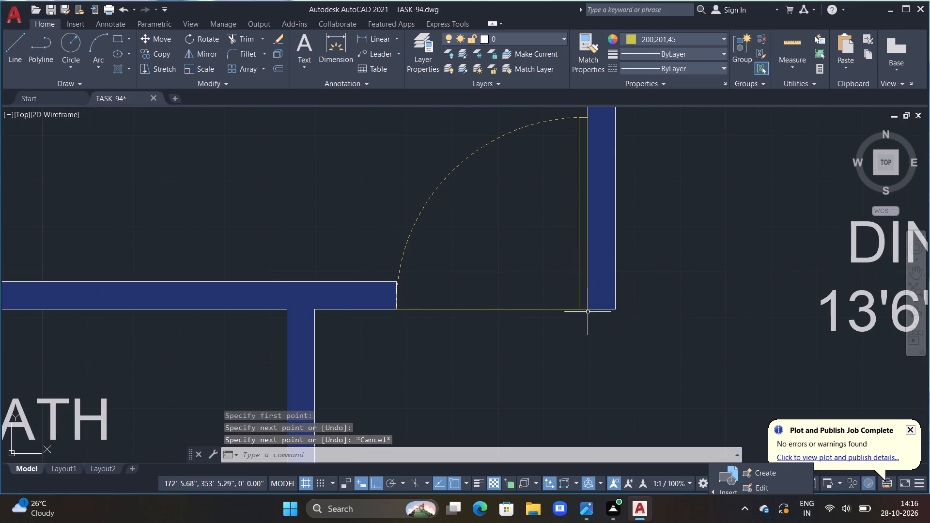
Draw a line across the western 8'0"X6'0" bath's door opening along the wall's outer east face.
scroll(585, 318, "down", 3)
middle_click_drag(566, 342, 588, 217)
scroll(501, 264, "up", 2)
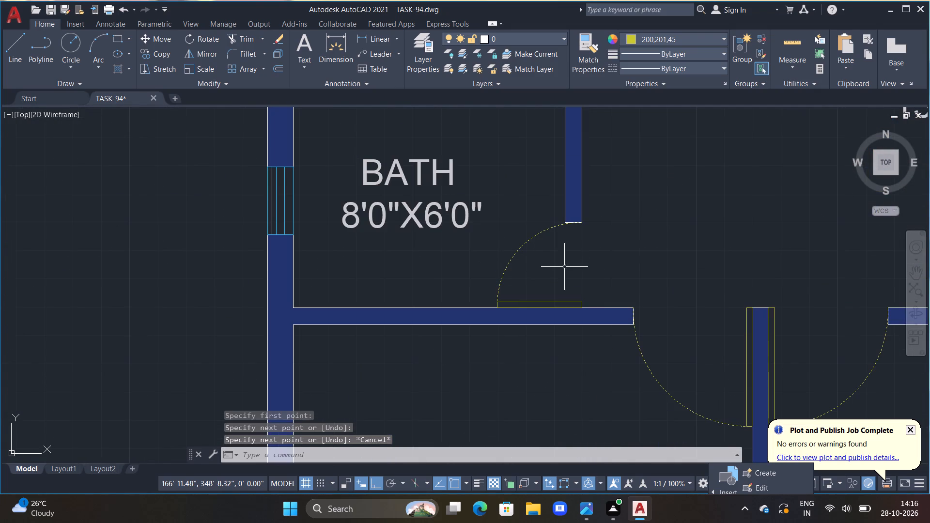
key("l")
key("space")
left_click_drag(580, 306, 579, 296)
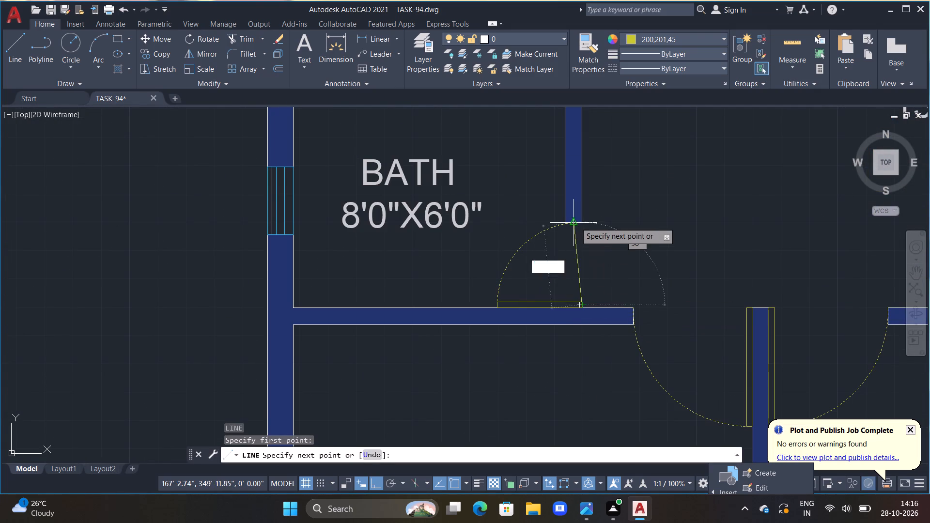
left_click(583, 221)
key("Escape")
Draw a line across the southwest M.BED's door opening along the north face of its north wall.
middle_click_drag(654, 284, 605, 248)
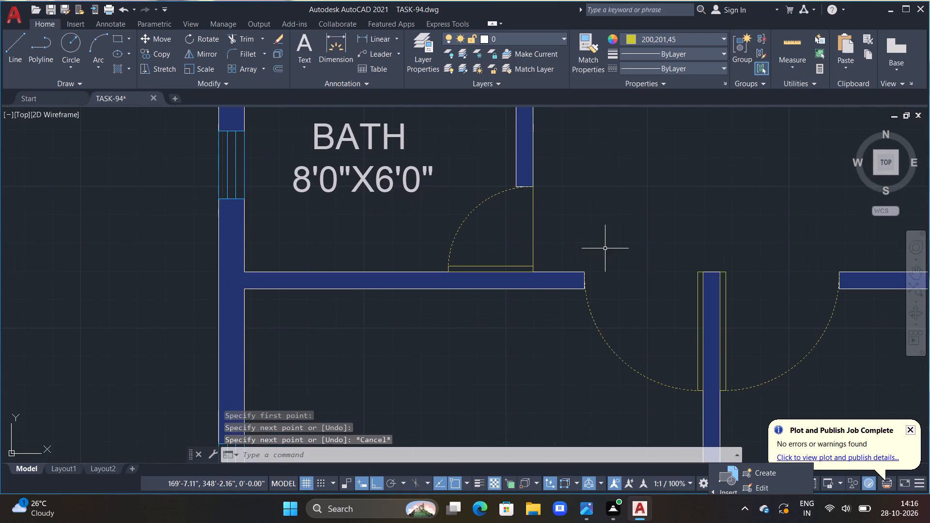
type("L")
key("space")
left_click(581, 269)
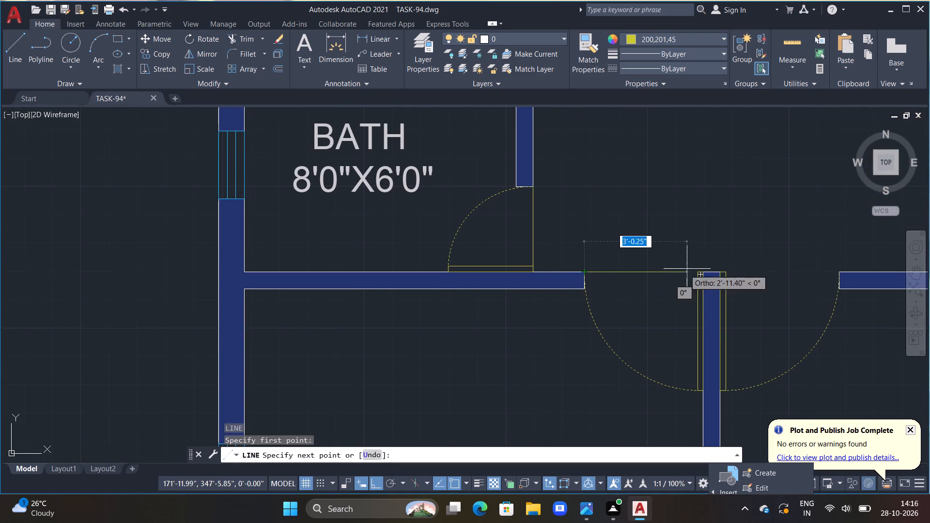
double_click(701, 270)
key("Escape")
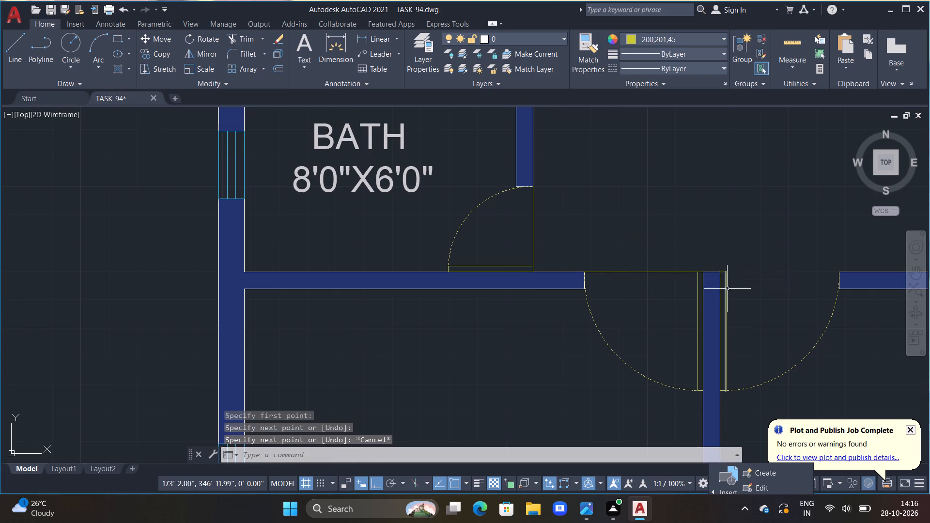
Draw a line across the door opening of the M.BED between the southwest bedroom and the lift, along the wall's north face.
middle_click_drag(735, 287, 630, 293)
type("L")
key("space")
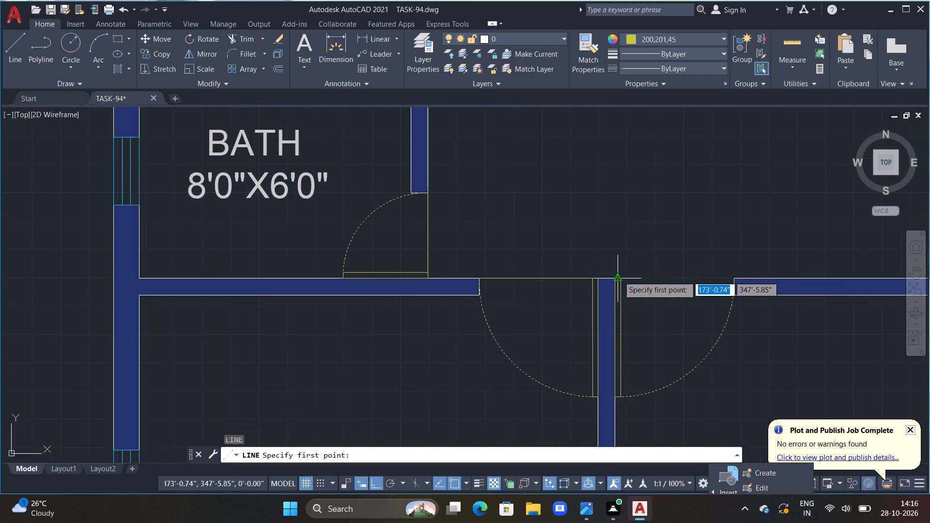
double_click(614, 277)
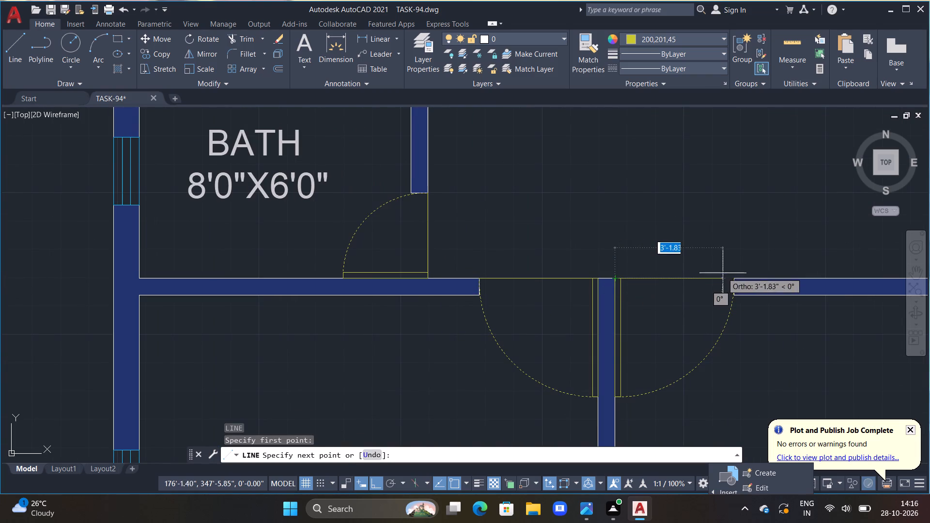
left_click(731, 277)
key("Escape")
Draw a 3'-6" line across the western dining room's door opening to the stair and lift lobby, along the lobby-side wall face.
scroll(731, 277, "down", 3)
middle_click_drag(732, 308, 476, 315)
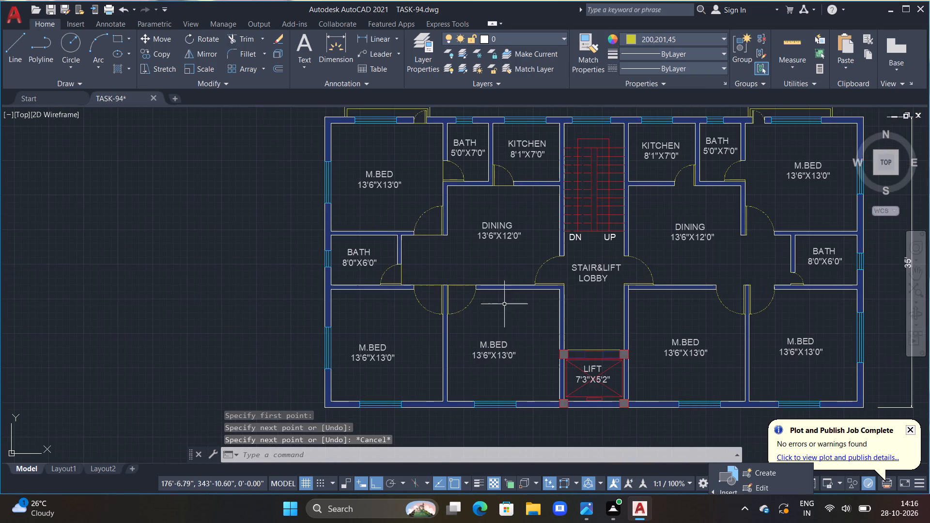
scroll(555, 265, "up", 3)
middle_click_drag(587, 274, 589, 258)
scroll(589, 258, "up", 1)
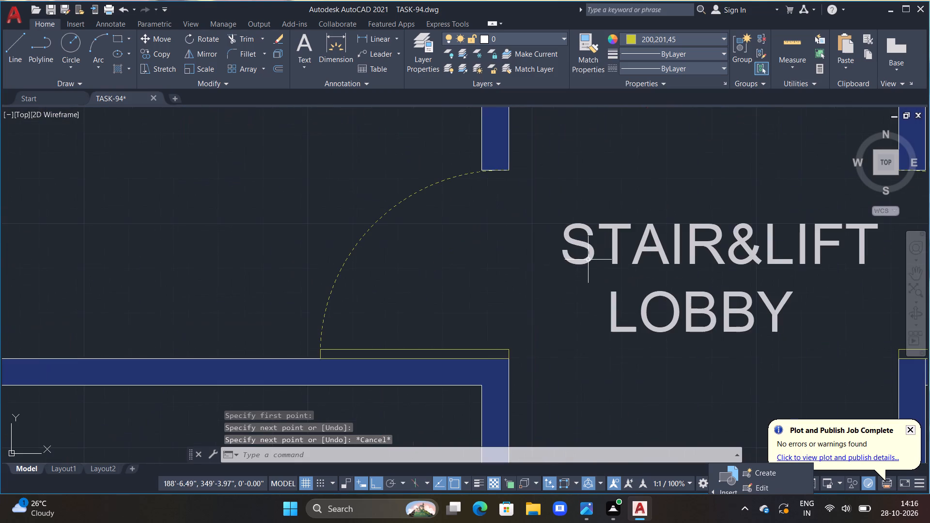
type("L")
key("space")
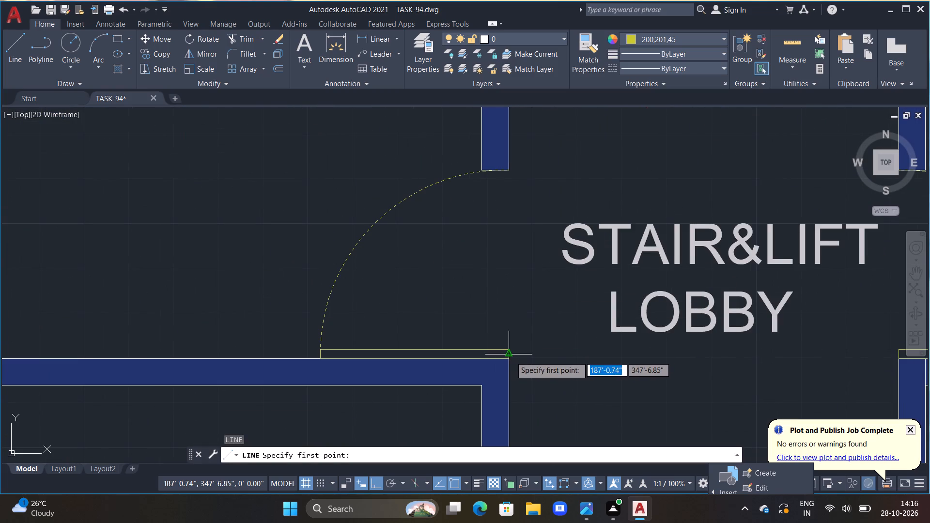
left_click_drag(509, 360, 507, 340)
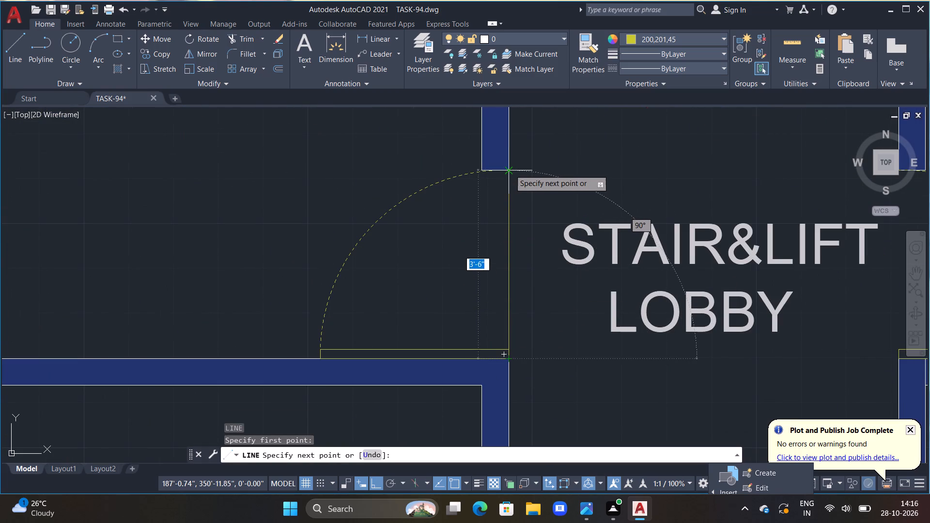
double_click(510, 169)
key("Escape")
scroll(509, 180, "down", 4)
scroll(585, 200, "up", 2)
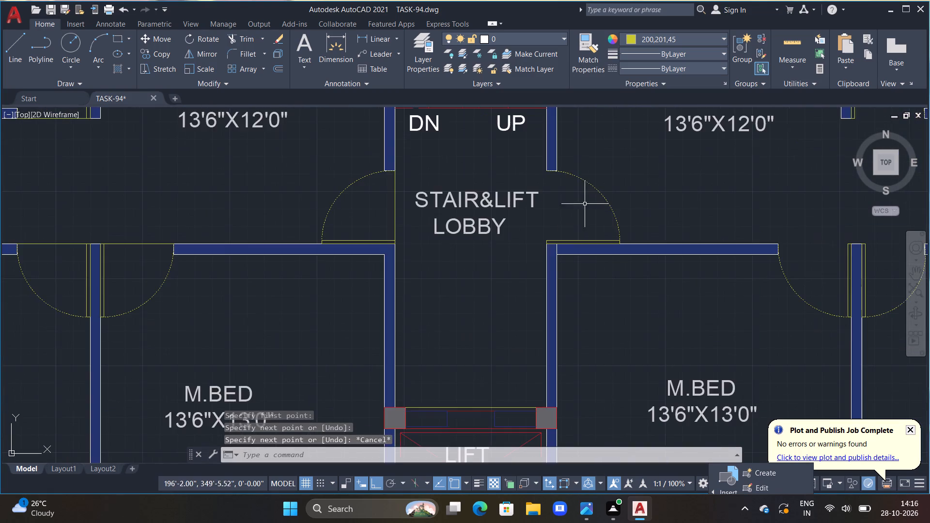
Draw a 3'-6" line across the eastern dining room's door opening to the stair and lift lobby, along the lobby-side wall face.
scroll(578, 215, "up", 1)
type("L")
key("space")
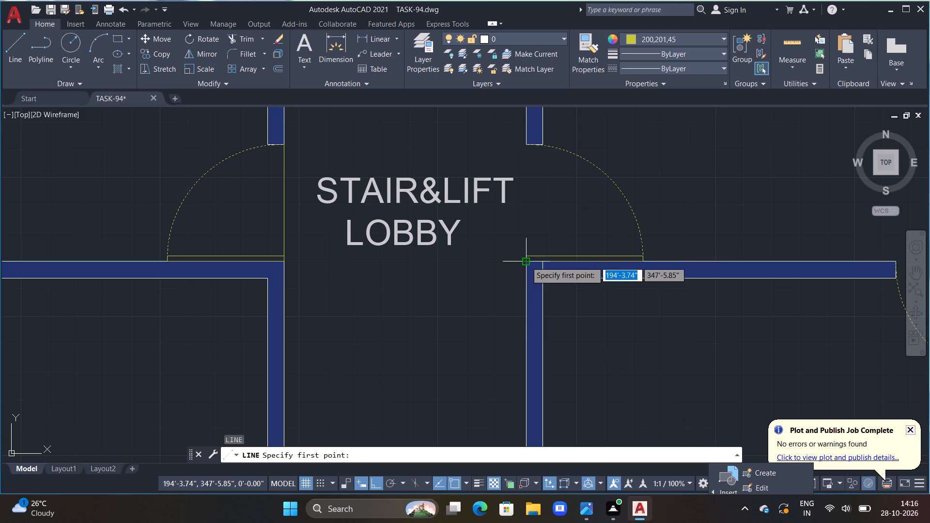
left_click(526, 261)
double_click(526, 144)
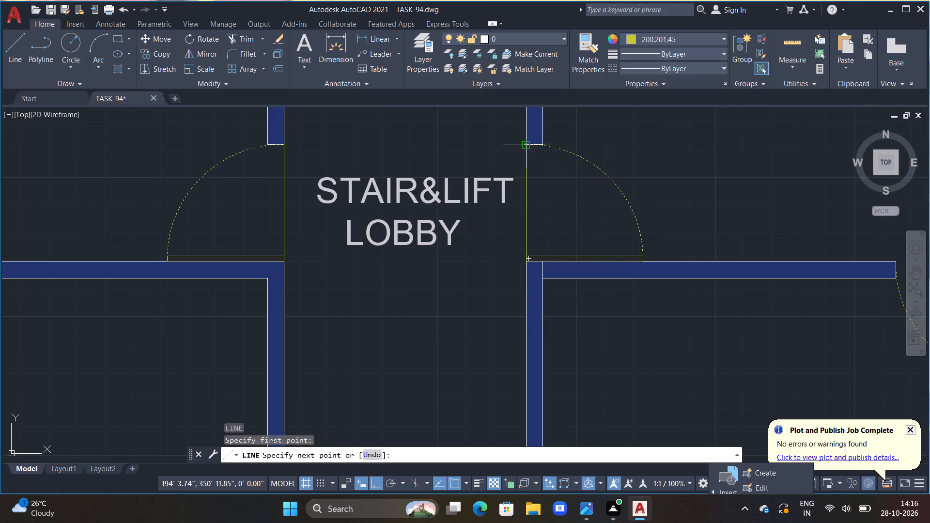
key("Escape")
Draw a line across the eastern kitchen's door opening along the dining-side face of its south wall.
scroll(526, 144, "down", 3)
middle_click_drag(578, 216, 542, 314)
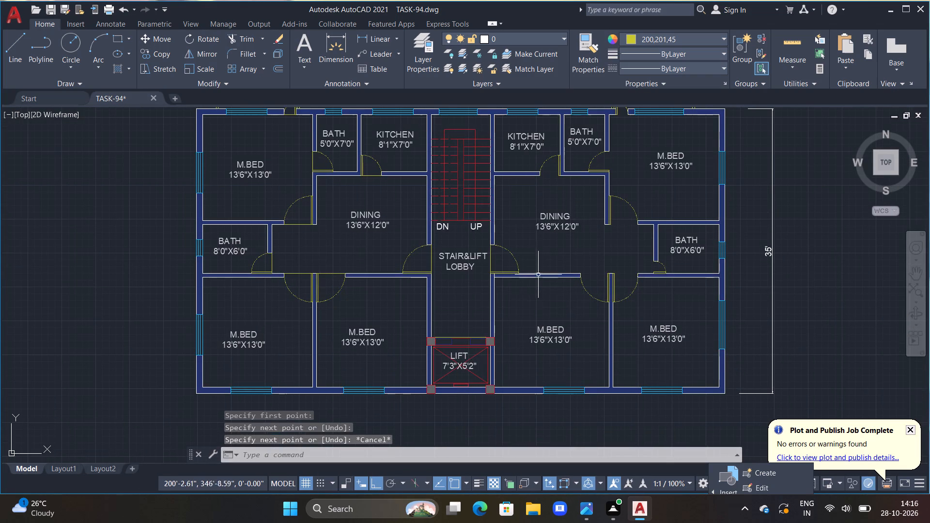
scroll(541, 183, "up", 2)
middle_click_drag(541, 183, 530, 202)
scroll(529, 203, "up", 1)
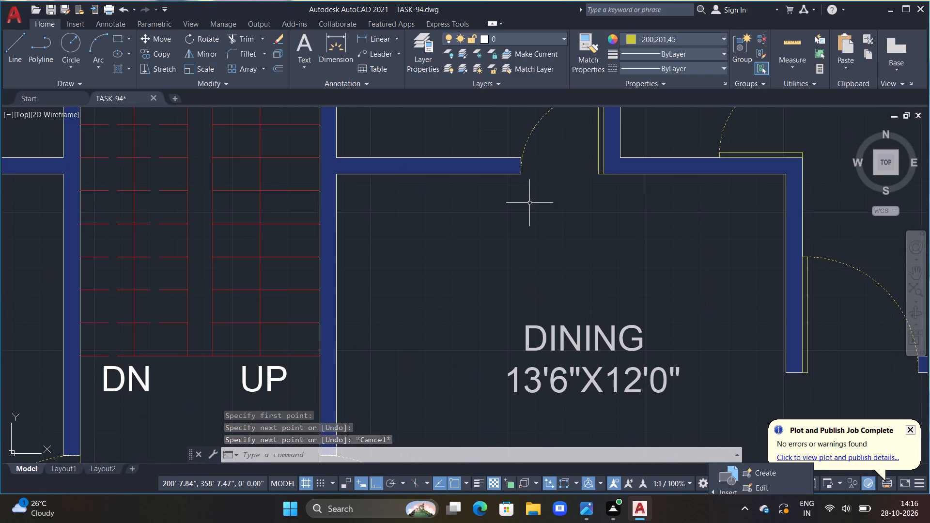
type("L")
key("space")
left_click(522, 176)
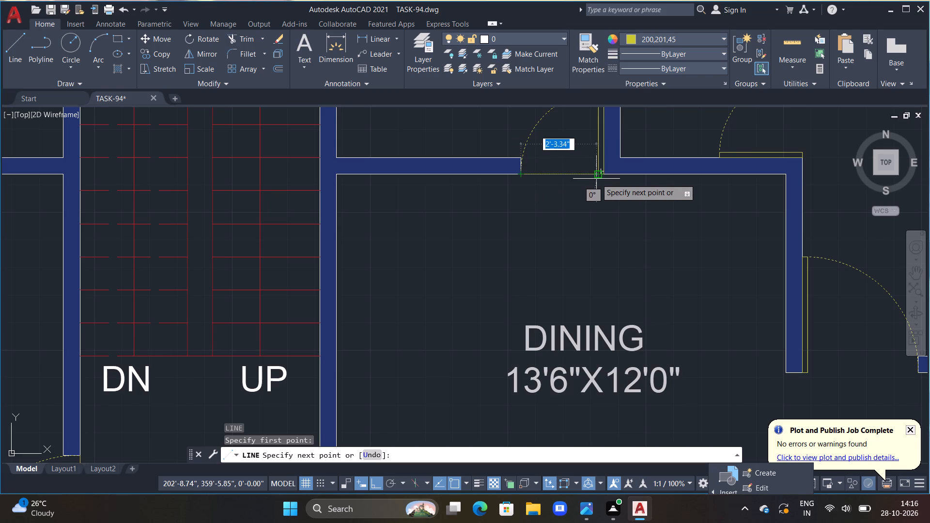
left_click(607, 175)
key("Escape")
Draw a line across the eastern 5'0"X7'0" bath's door opening along the wall's east face, on the M.BED side.
scroll(636, 213, "down", 1)
middle_click_drag(603, 239, 344, 310)
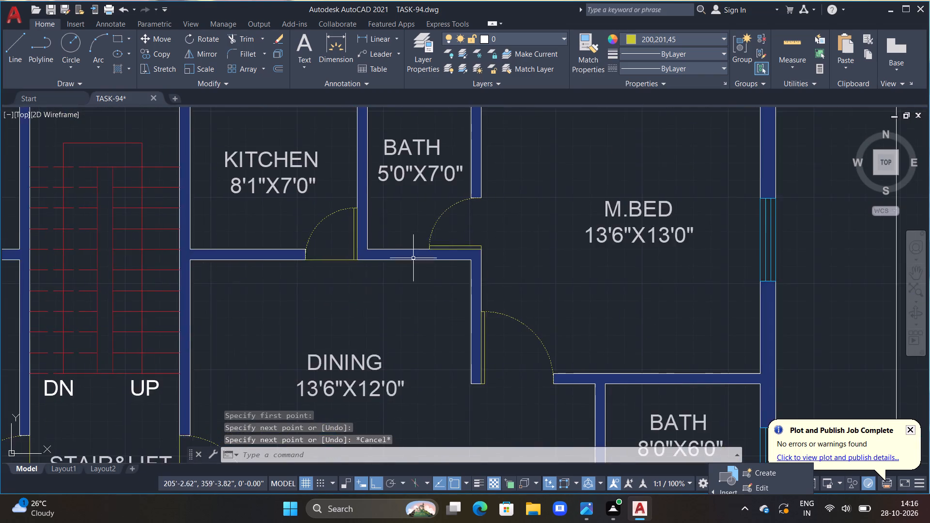
scroll(453, 225, "up", 1)
scroll(521, 220, "up", 1)
type("L")
key("space")
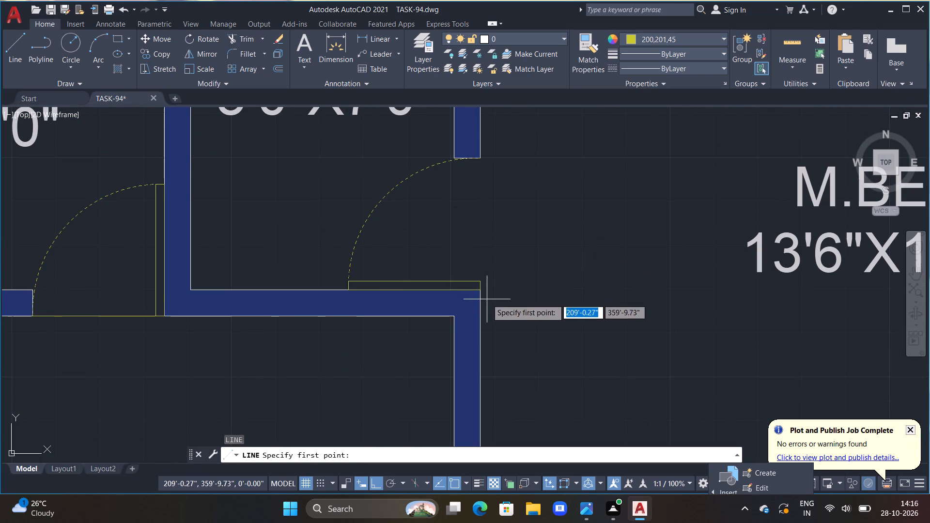
left_click_drag(482, 291, 480, 277)
left_click(483, 158)
key("Escape")
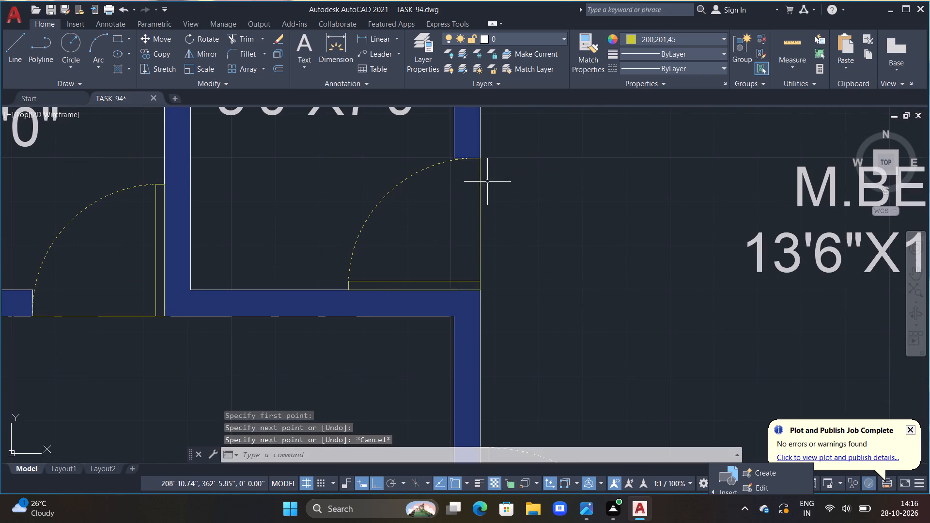
Draw a line across the northeast M.BED's door opening to the dining area, along the south face of its south wall.
scroll(515, 263, "down", 2)
middle_click_drag(527, 333, 511, 206)
scroll(495, 289, "up", 1)
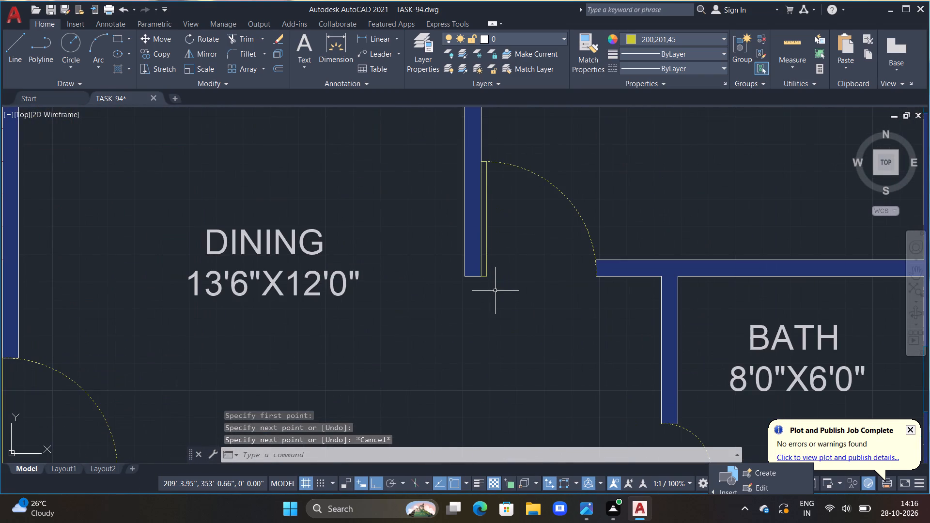
type("L")
key("space")
left_click_drag(479, 277, 485, 280)
left_click(596, 277)
key("Escape")
Draw a line across the northeast M.BED's veranda door opening along the inner south face of the north wall.
scroll(591, 197, "down", 2)
middle_click_drag(603, 167, 606, 365)
scroll(591, 269, "up", 2)
scroll(548, 252, "up", 1)
middle_click_drag(556, 287, 565, 326)
scroll(553, 304, "up", 1)
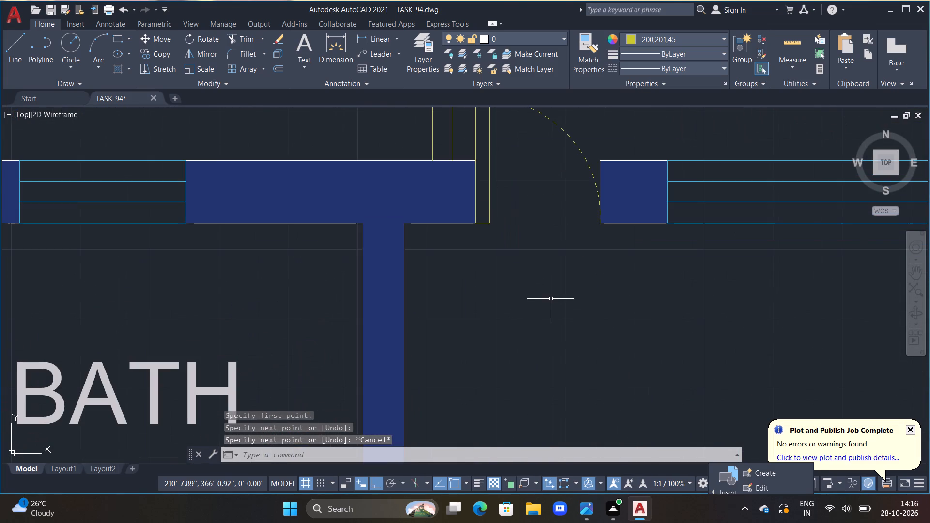
type("L")
key("space")
left_click(477, 221)
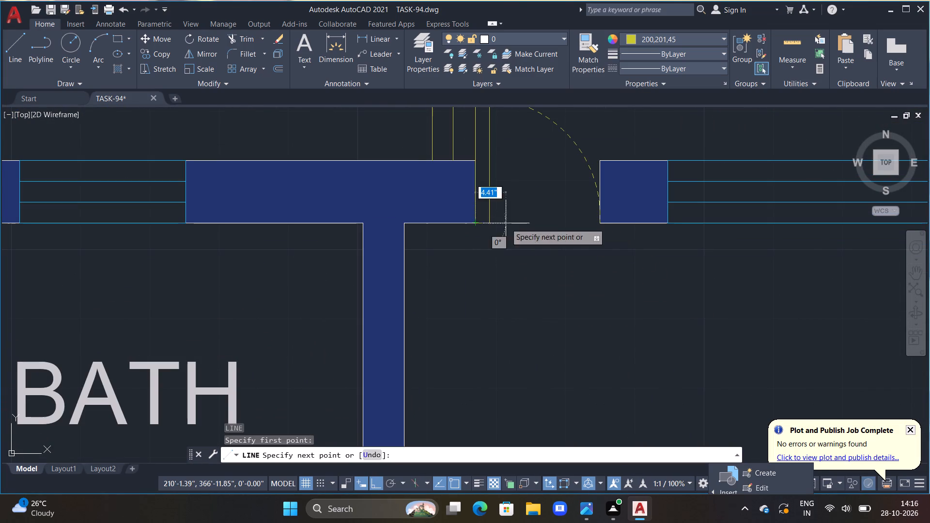
left_click(600, 225)
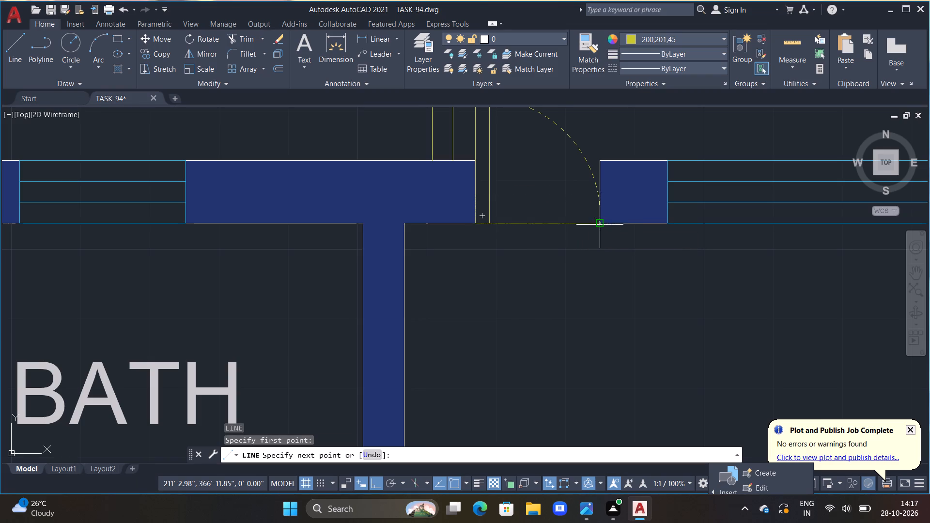
key("Escape")
Draw a 1'-6" line across the eastern 8'0"X6'0" bath's door opening along the wall's outer west face.
scroll(604, 270, "down", 3)
scroll(611, 342, "down", 1)
middle_click_drag(611, 343, 577, 203)
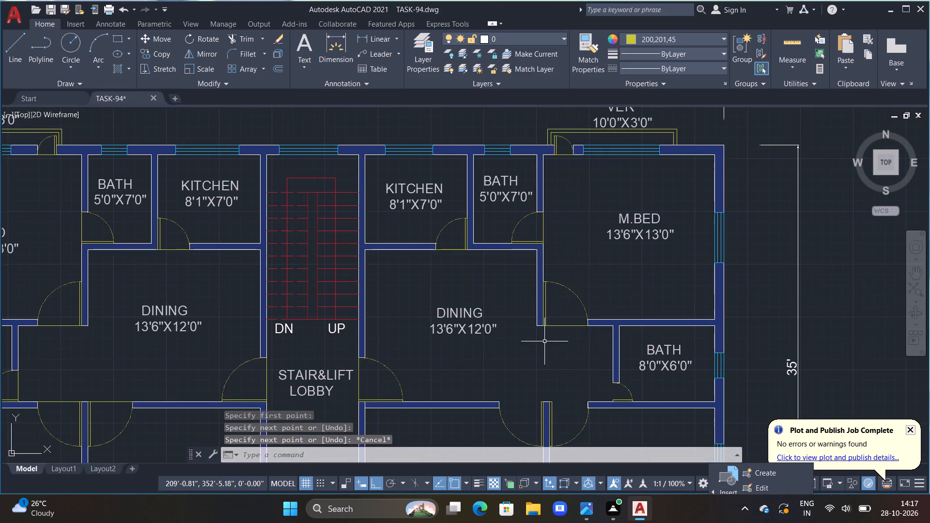
middle_click_drag(544, 340, 541, 217)
scroll(591, 257, "up", 3)
middle_click_drag(614, 287, 552, 230)
scroll(550, 228, "up", 1)
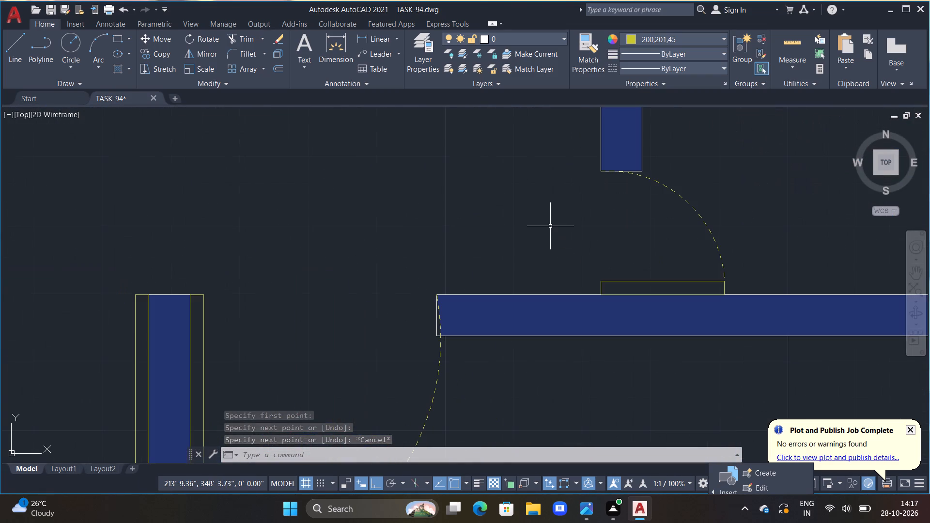
type("L")
key("space")
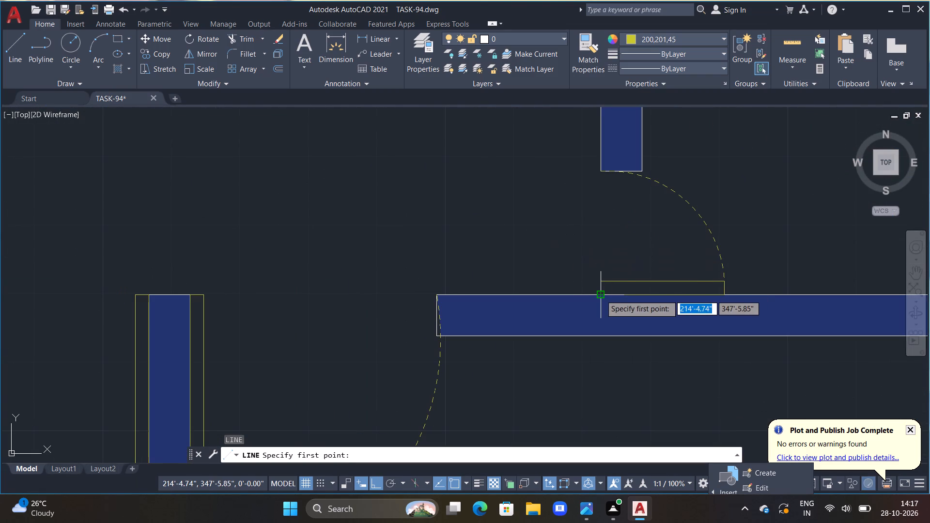
left_click_drag(601, 295, 600, 288)
left_click(601, 175)
key("Escape")
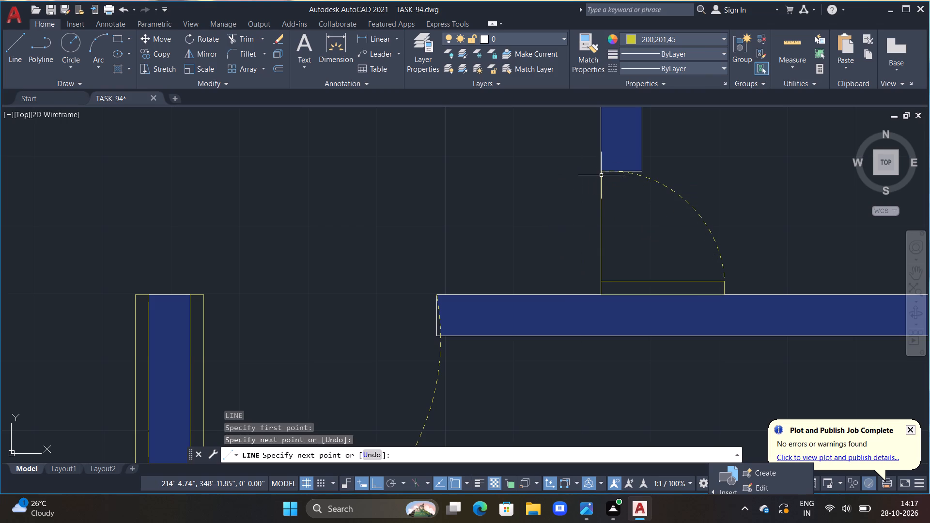
Trim the wall's end line and short south-face stub projecting past the door swing arc at the southeast M.BED's door opening.
scroll(587, 242, "down", 3)
scroll(523, 299, "up", 3)
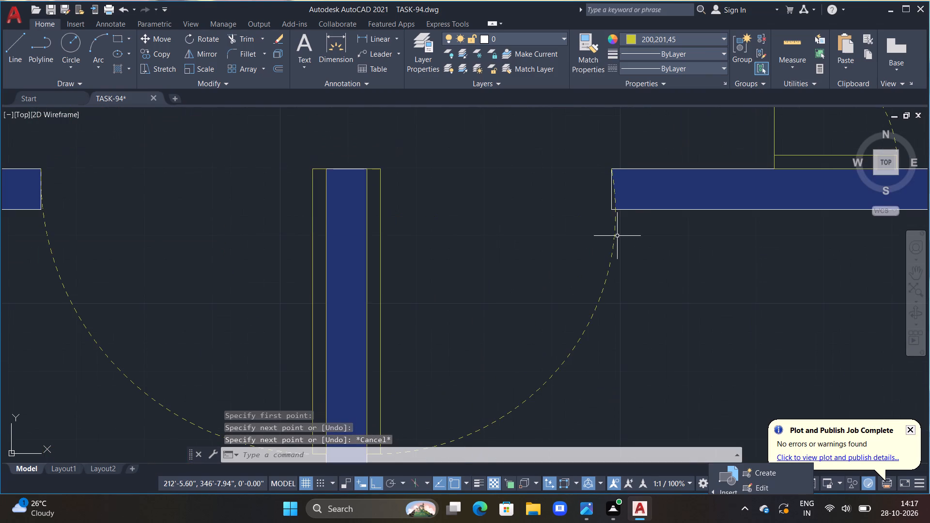
scroll(611, 210, "up", 2)
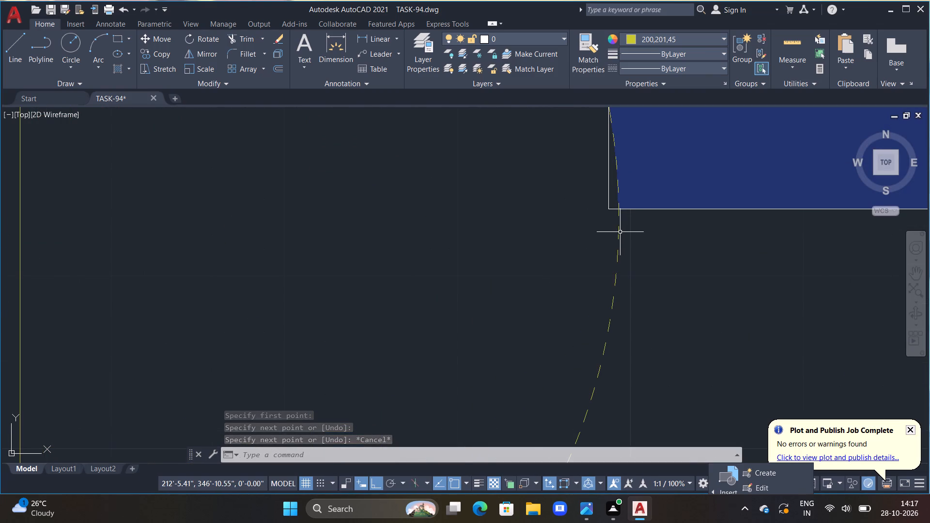
left_click(620, 232)
key("Escape")
scroll(631, 244, "down", 4)
scroll(545, 260, "up", 1)
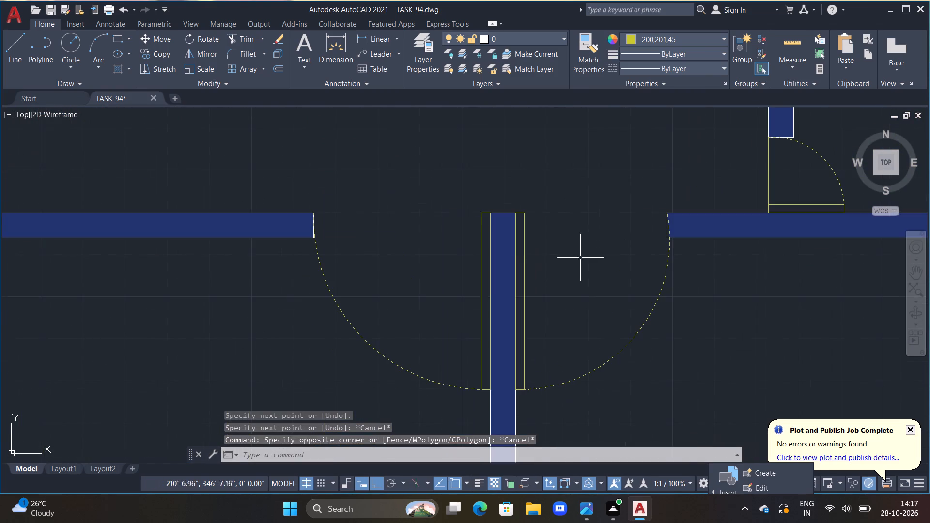
middle_click_drag(603, 253, 613, 205)
scroll(679, 203, "up", 1)
middle_click_drag(680, 203, 674, 206)
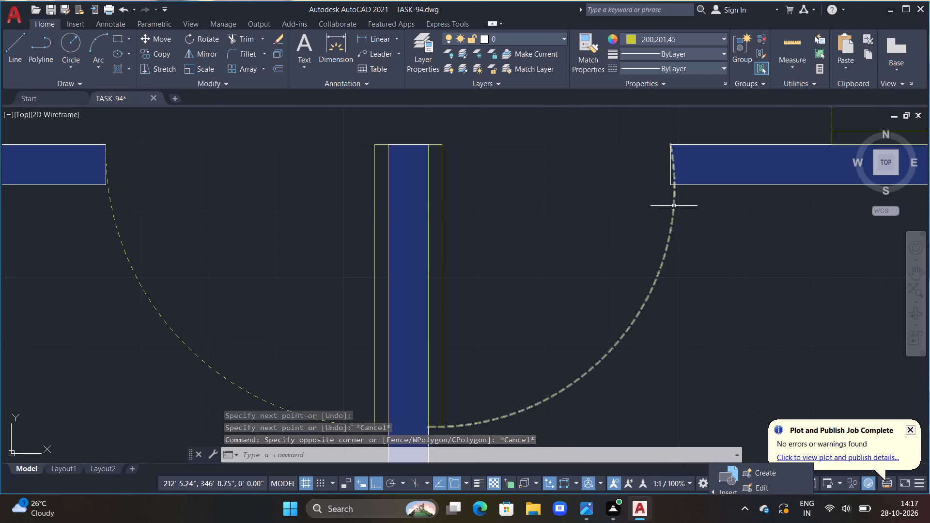
scroll(674, 206, "up", 1)
middle_click_drag(673, 207, 661, 238)
scroll(661, 238, "up", 1)
middle_click_drag(610, 302, 601, 353)
key("t")
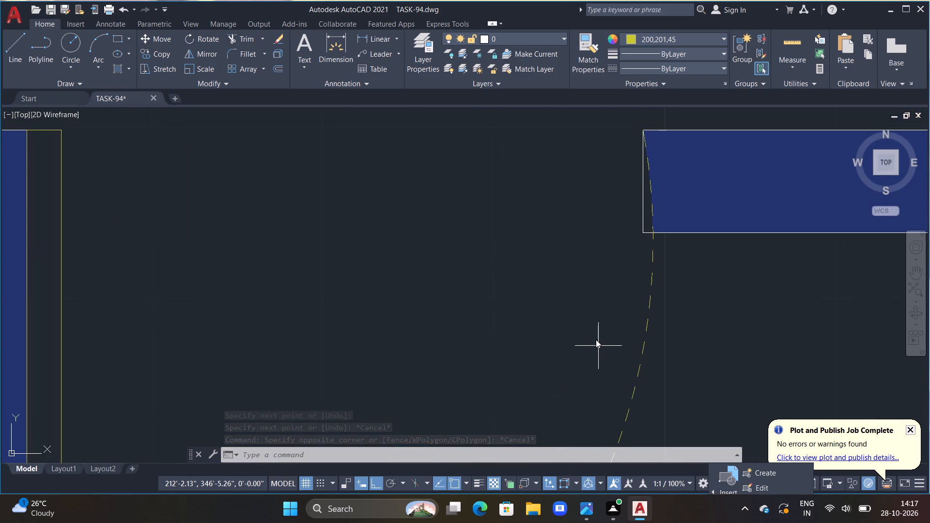
type("R")
key("space")
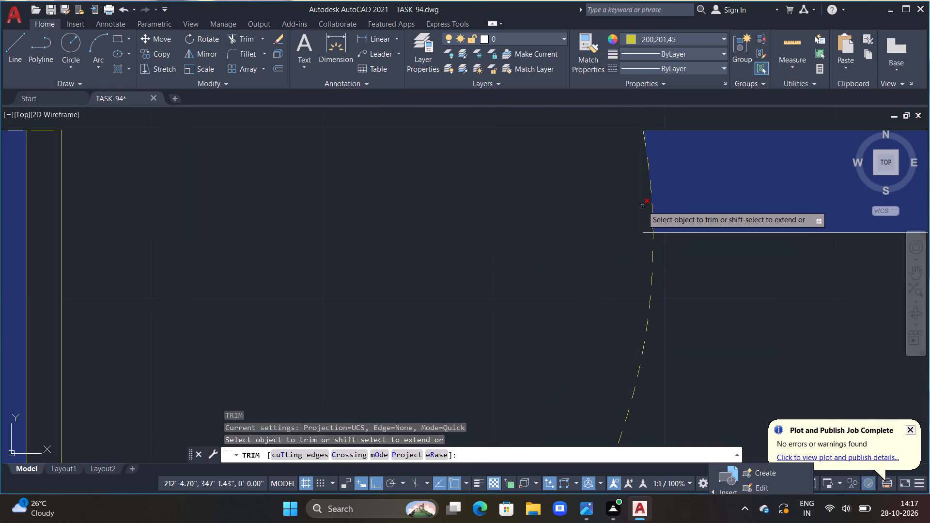
left_click(643, 206)
left_click(646, 234)
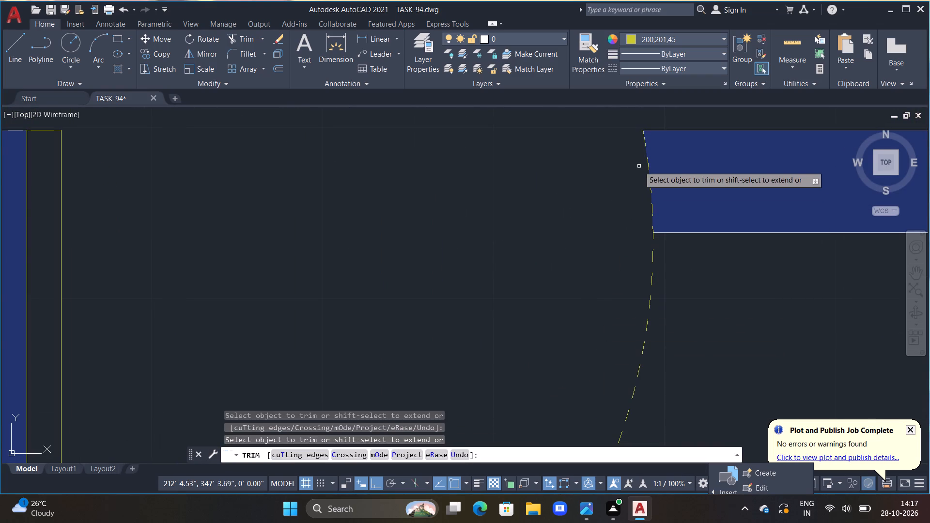
scroll(633, 168, "down", 3)
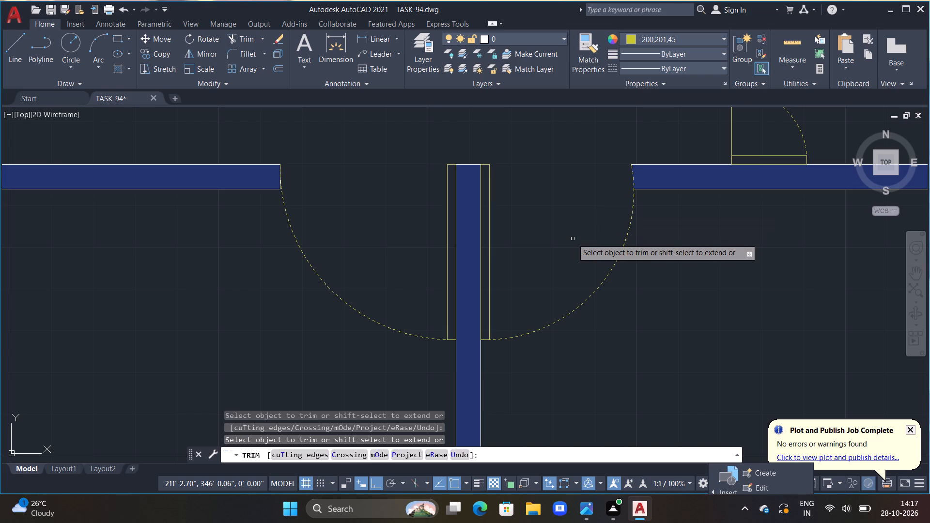
key("Escape")
key("Escape")
Draw a line across the southeast M.BED's door opening along the north face of its north wall.
type("L")
key("space")
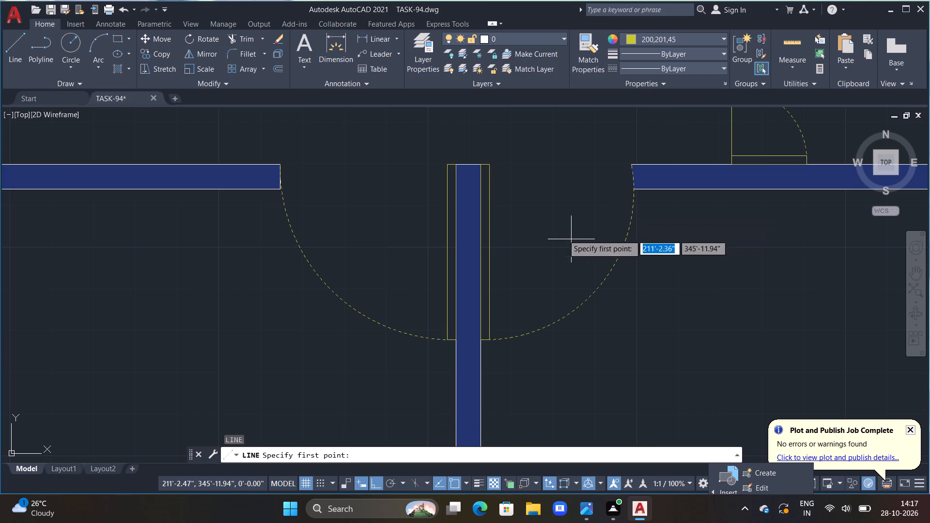
left_click(486, 167)
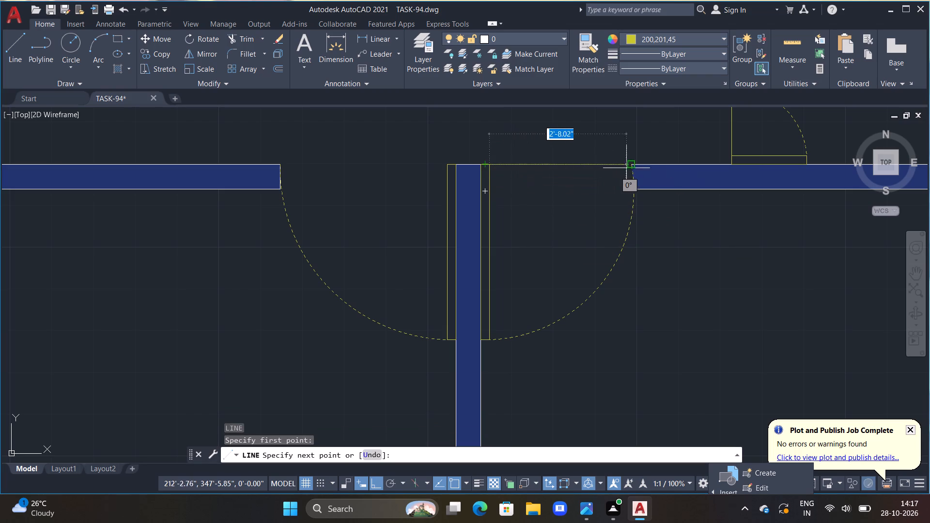
left_click(633, 167)
key("Escape")
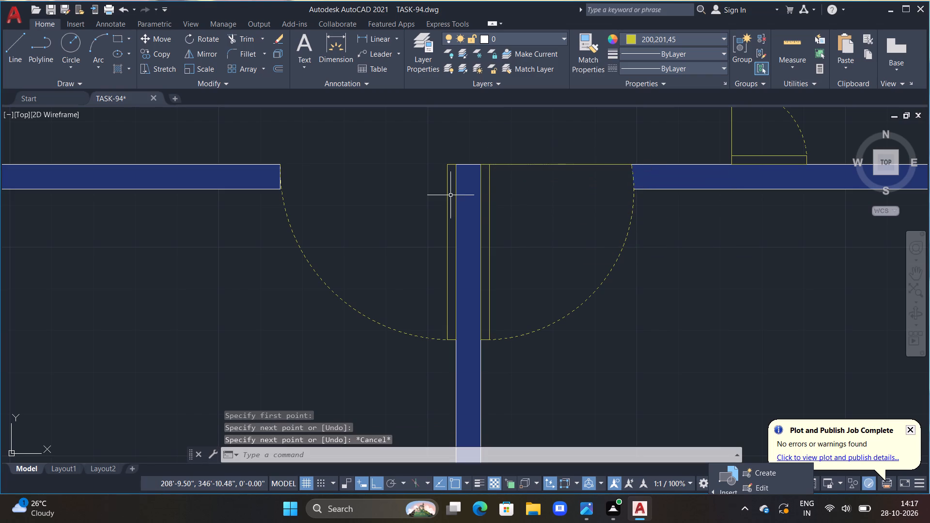
Draw a line across the door opening of the M.BED between the lift and the southeast bedroom, along the wall's north face.
type("L")
key("space")
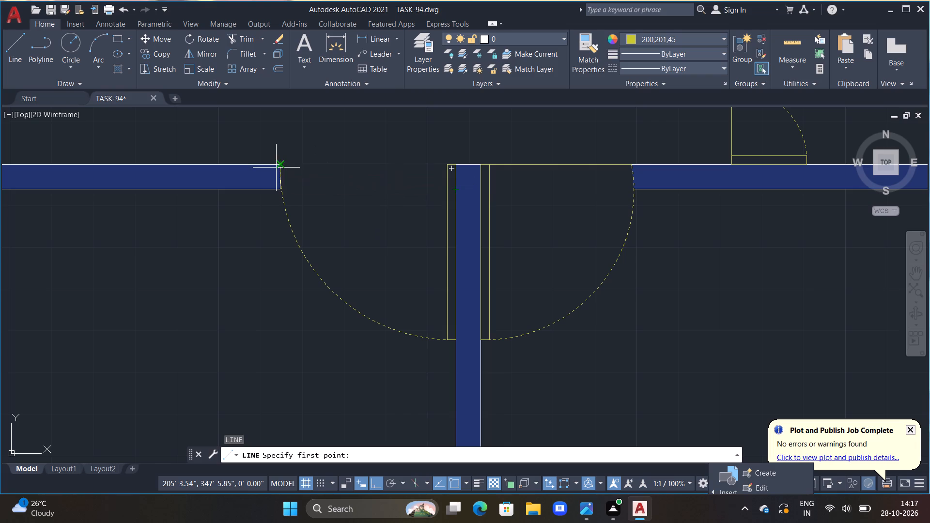
left_click(279, 162)
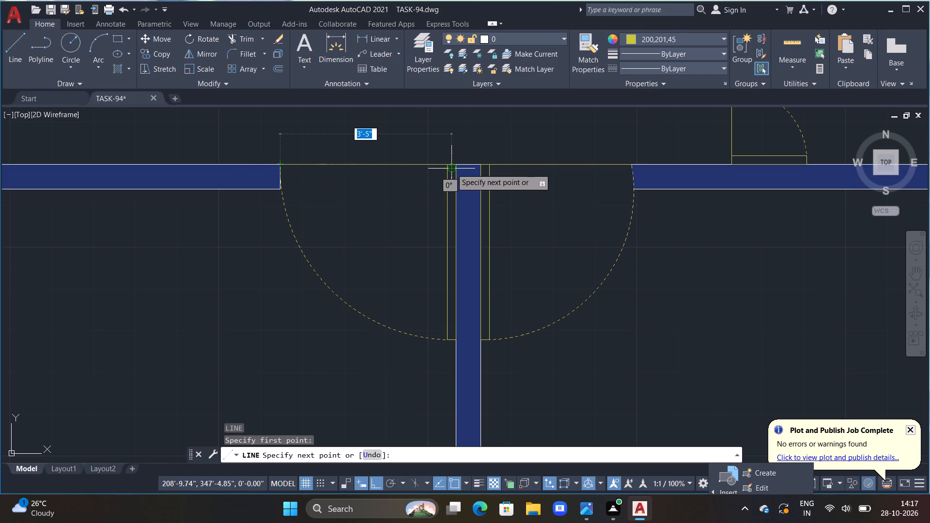
left_click(457, 164)
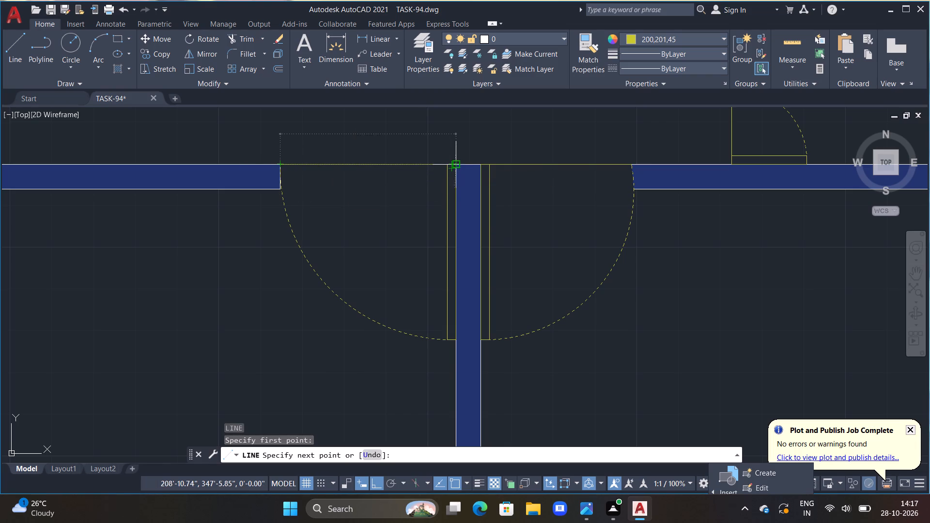
key("Escape")
Examine the whole floor plan, checking the door openings of the rooms, verandas and lobby for threshold lines.
scroll(458, 166, "down", 3)
scroll(476, 246, "down", 1)
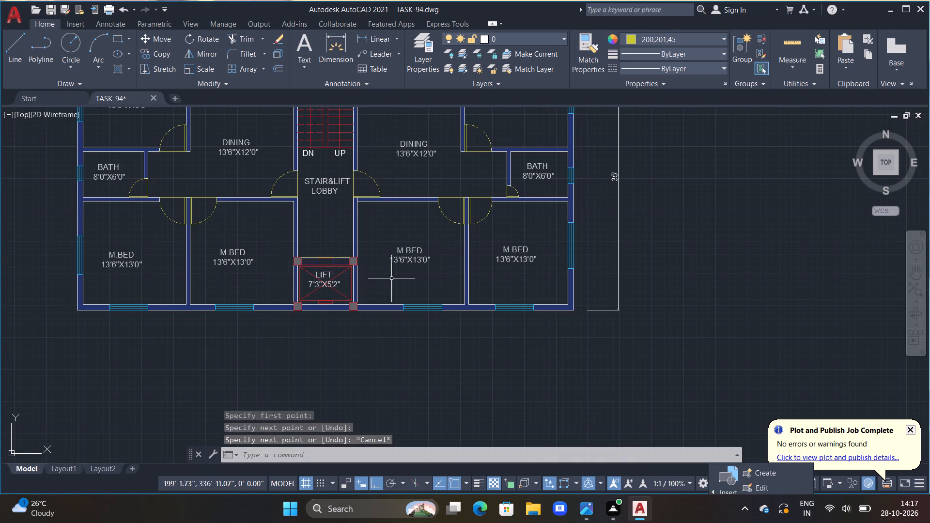
middle_click_drag(454, 303, 710, 357)
middle_click_drag(446, 256, 380, 357)
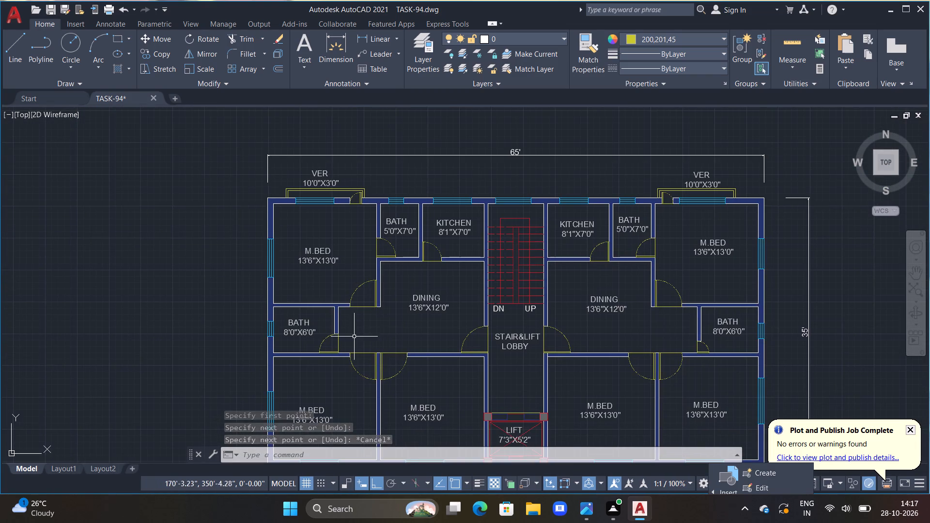
scroll(352, 338, "up", 2)
scroll(364, 323, "down", 2)
middle_click_drag(460, 250, 353, 295)
middle_click_drag(395, 303, 430, 236)
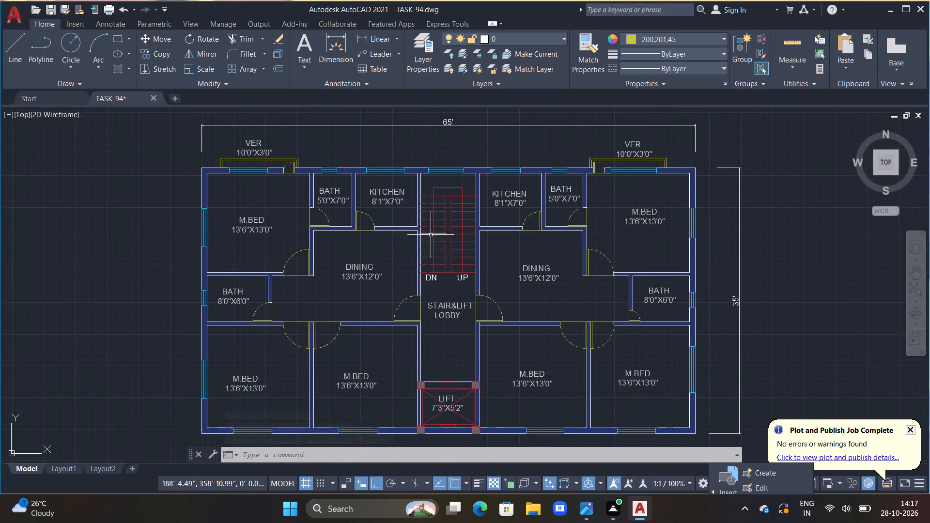
key("Escape")
key("Escape")
scroll(394, 215, "up", 1)
middle_click_drag(396, 215, 448, 262)
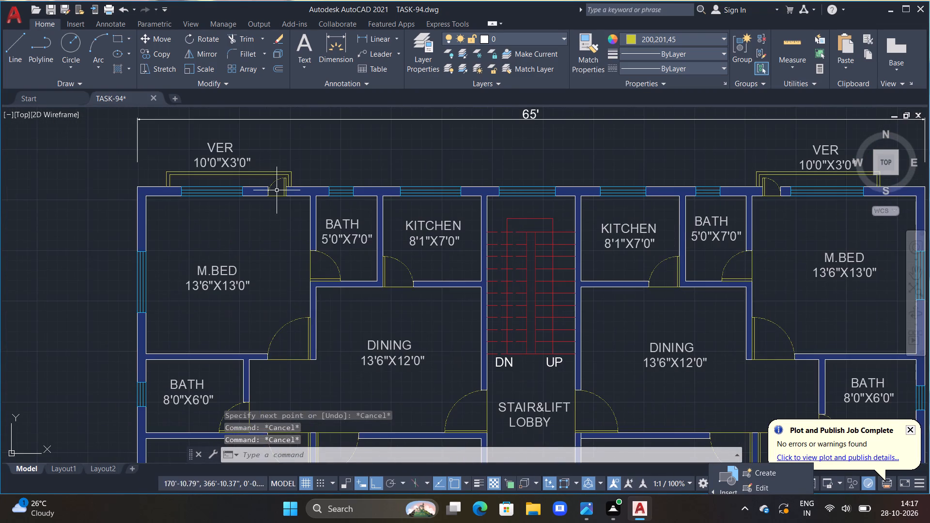
middle_click_drag(356, 204, 390, 172)
scroll(325, 229, "down", 1)
middle_click_drag(275, 226, 311, 154)
middle_click_drag(355, 212, 356, 197)
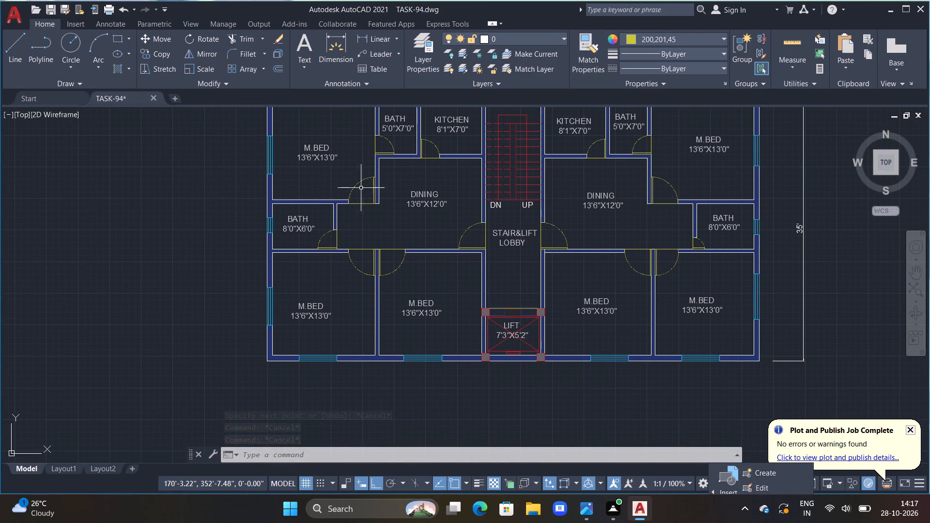
Examine the whole floor plan, checking the M.BED, bath and veranda walls, windows and door openings at the northwest corner.
middle_click_drag(372, 316, 406, 245)
key("Escape")
key("Escape")
middle_click_drag(479, 243, 457, 287)
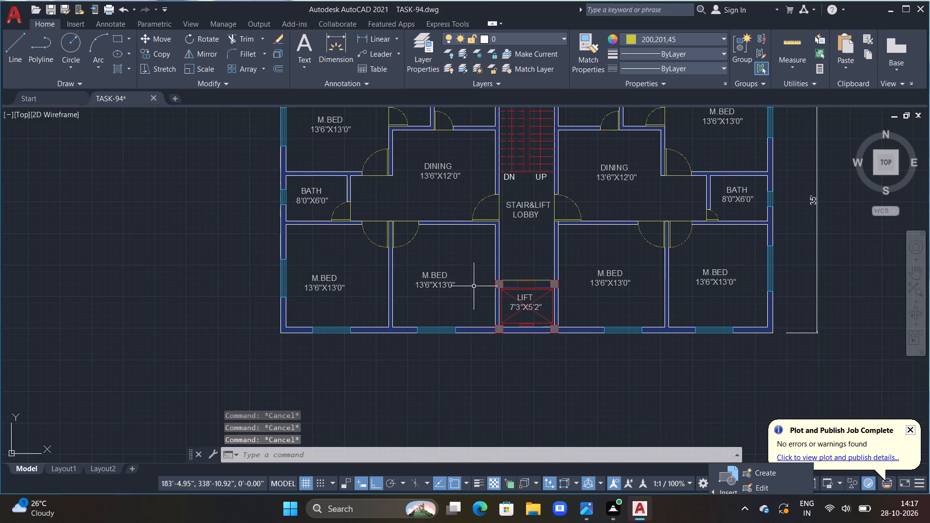
scroll(526, 228, "down", 1)
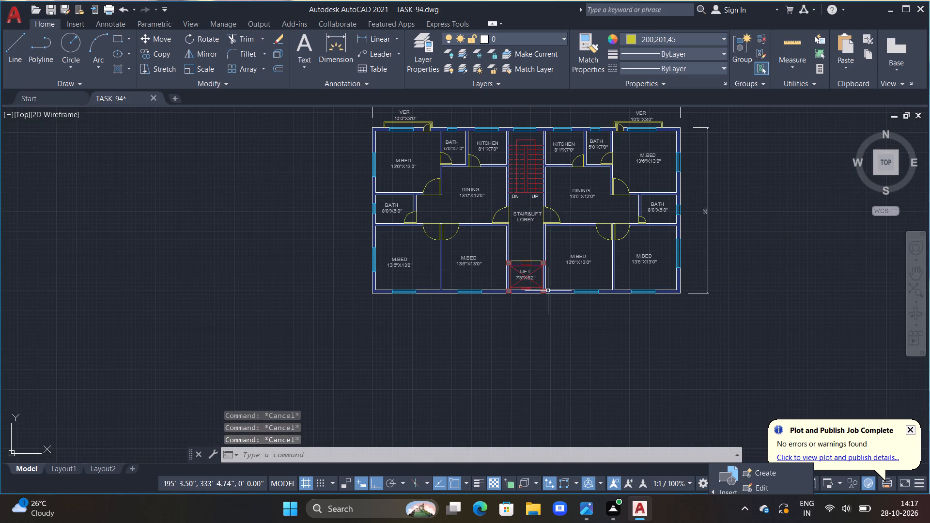
middle_click_drag(549, 293, 548, 339)
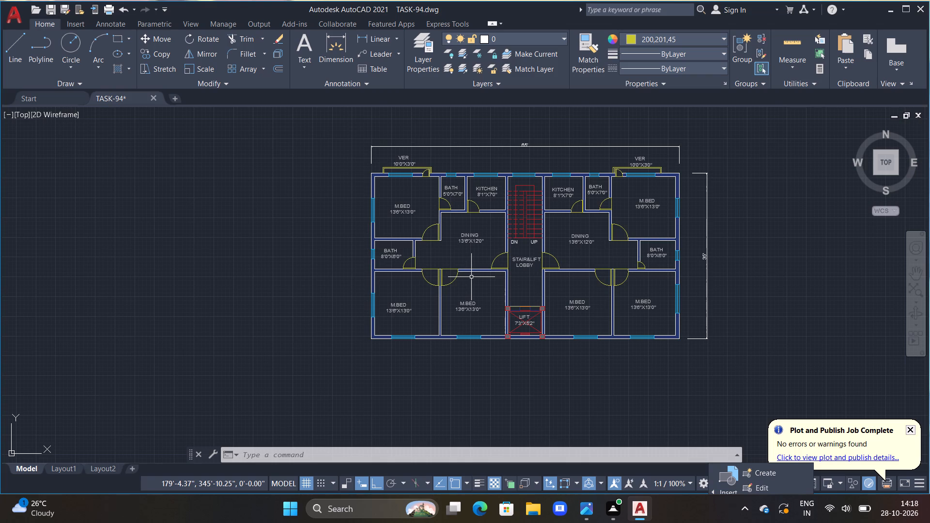
scroll(396, 174, "up", 4)
scroll(370, 231, "down", 1)
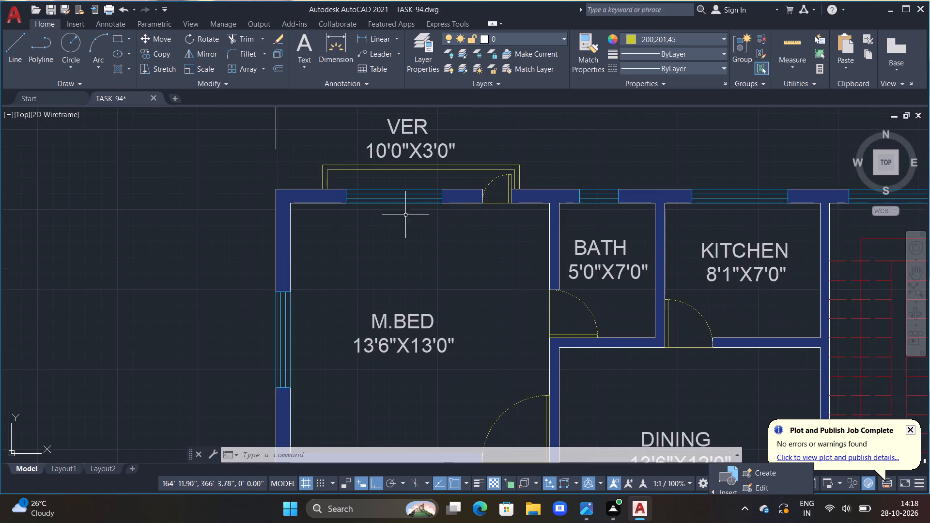
scroll(403, 201, "up", 2)
scroll(398, 246, "down", 1)
middle_click_drag(402, 256, 522, 178)
middle_click_drag(445, 272, 446, 271)
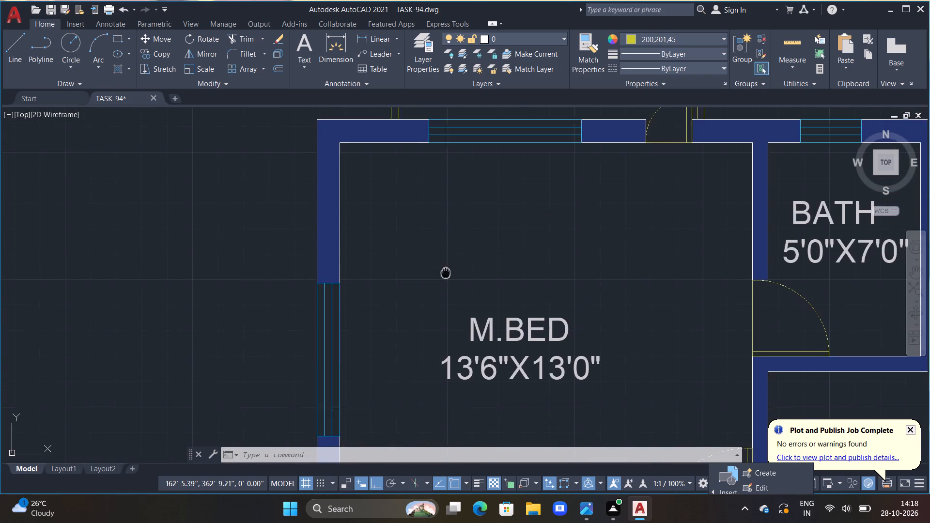
middle_click_drag(446, 271, 450, 162)
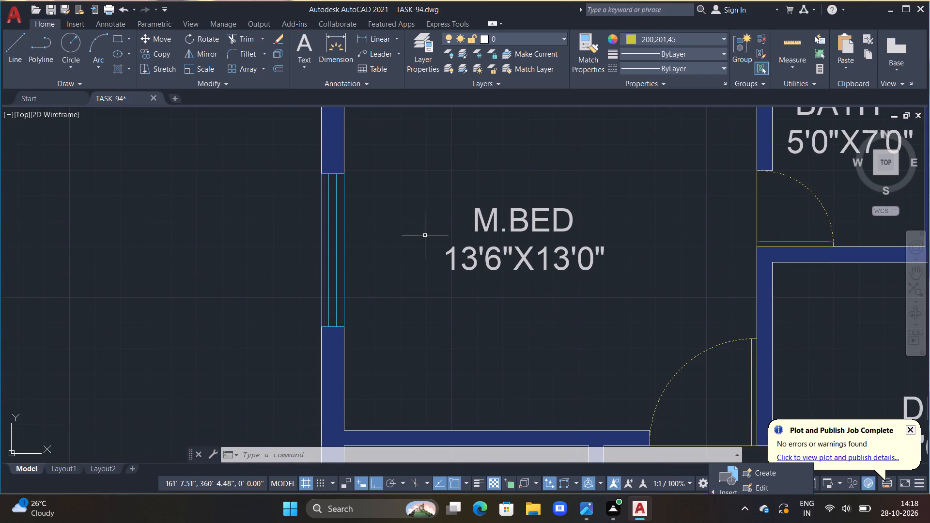
scroll(425, 235, "down", 3)
middle_click_drag(441, 251, 254, 205)
scroll(279, 232, "down", 1)
middle_click_drag(280, 238, 279, 263)
Save the drawing as TASK-95.dwg in the Documents folder.
left_click(15, 9)
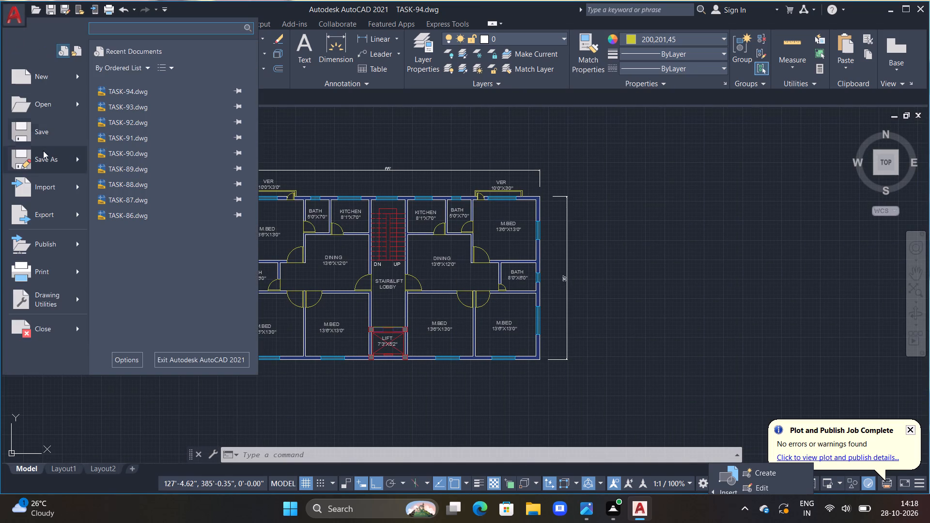
left_click(43, 161)
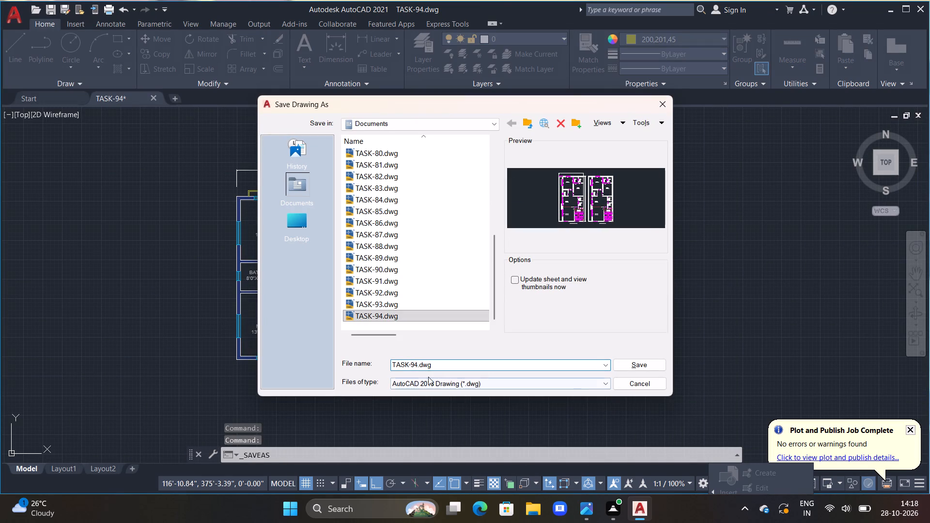
left_click(417, 366)
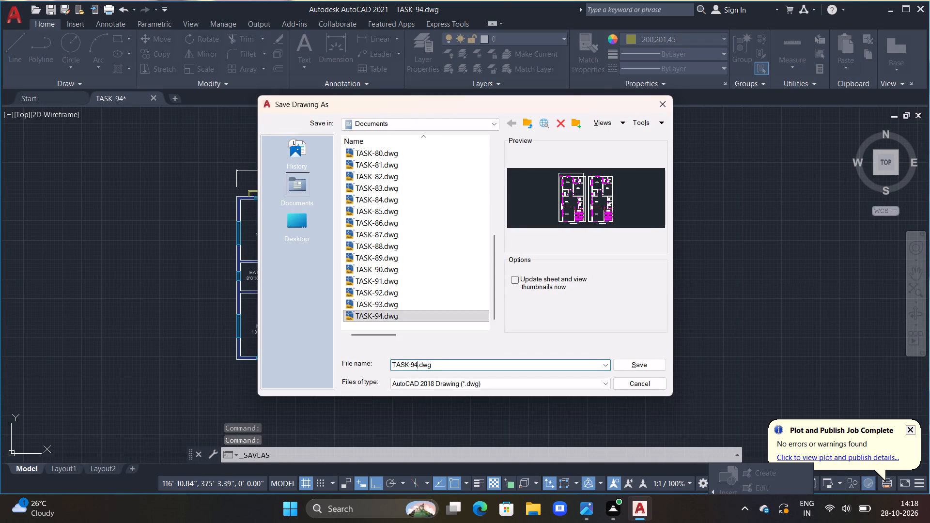
key("BackSpace")
key("5")
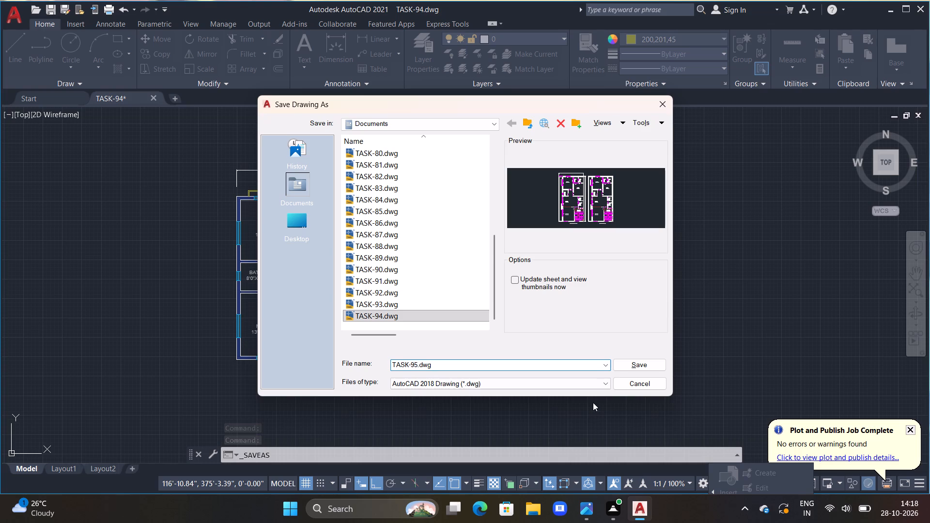
left_click(627, 367)
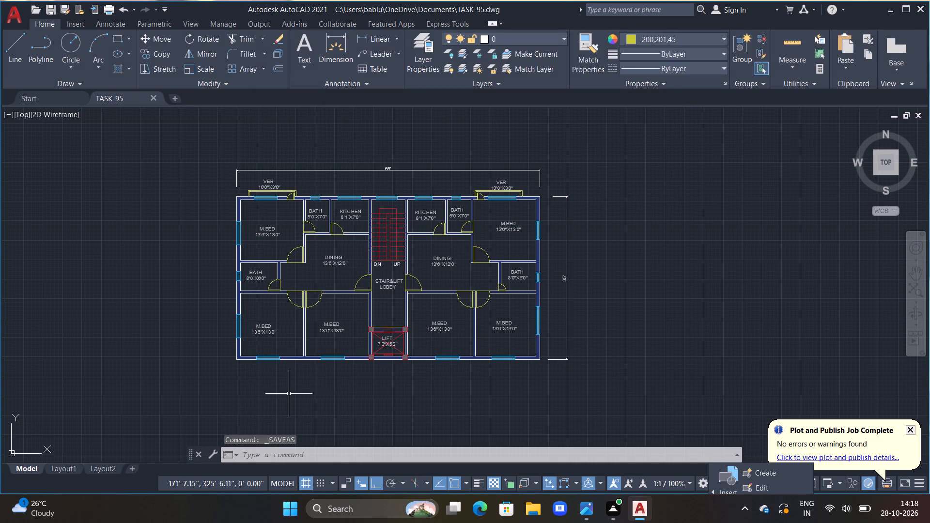
key("ctrl+s")
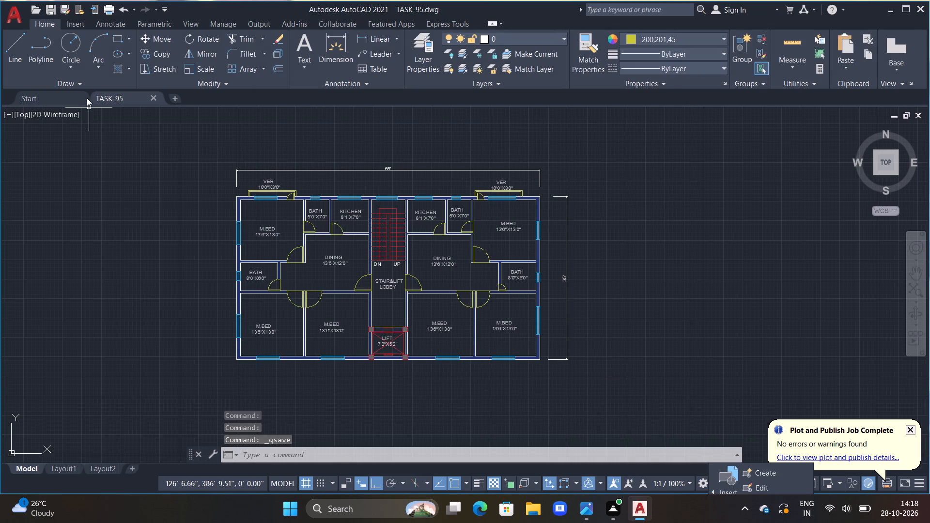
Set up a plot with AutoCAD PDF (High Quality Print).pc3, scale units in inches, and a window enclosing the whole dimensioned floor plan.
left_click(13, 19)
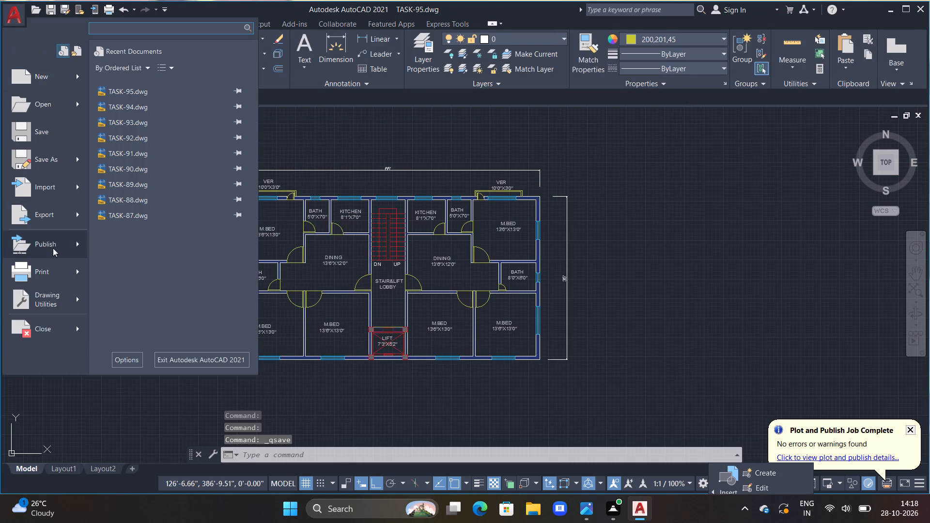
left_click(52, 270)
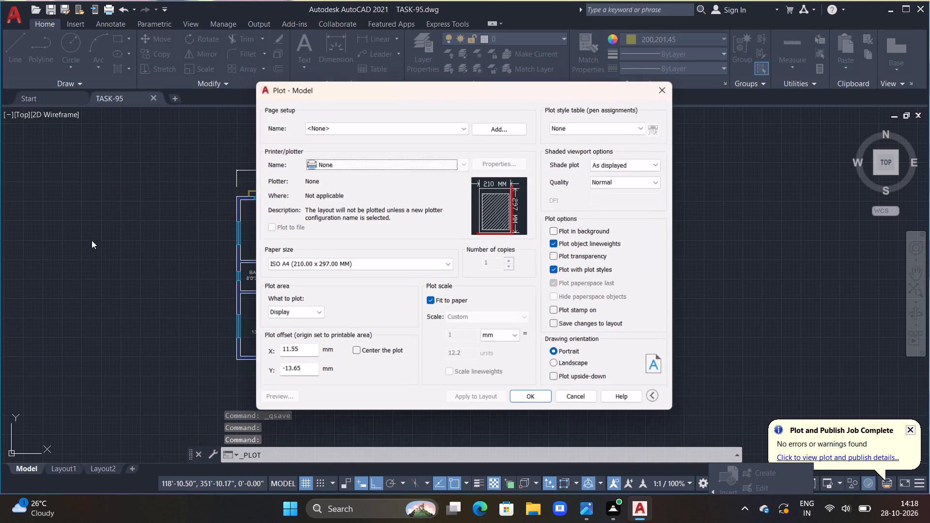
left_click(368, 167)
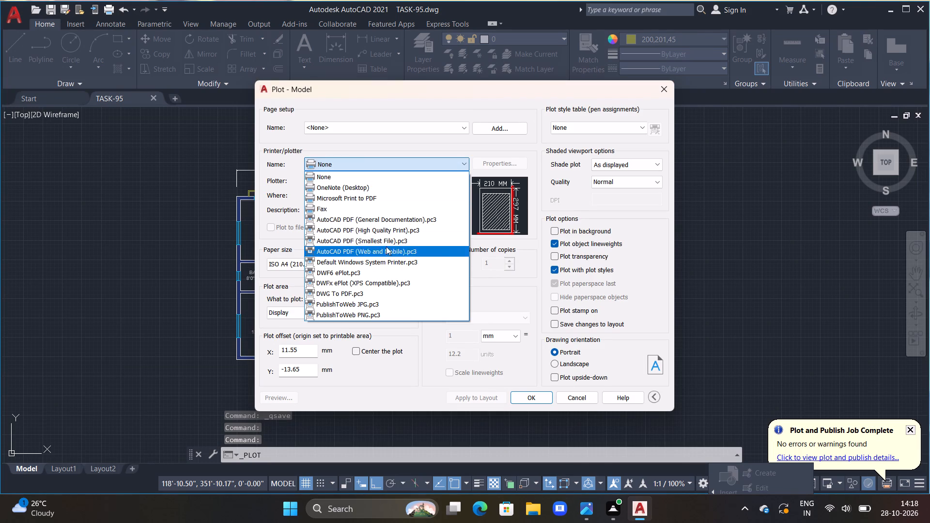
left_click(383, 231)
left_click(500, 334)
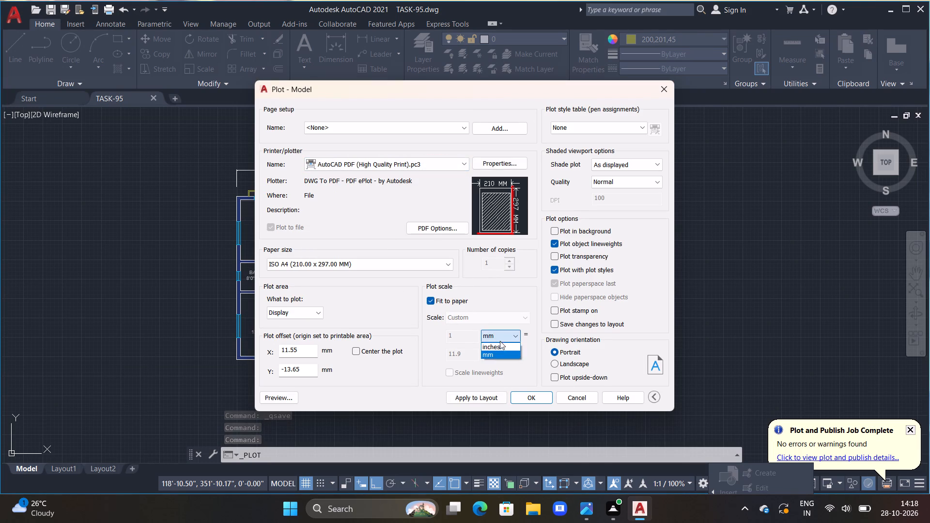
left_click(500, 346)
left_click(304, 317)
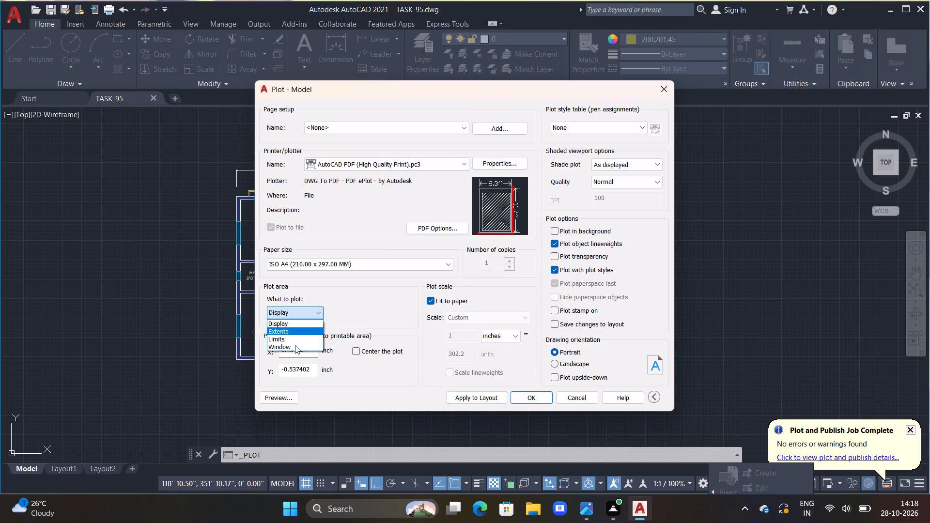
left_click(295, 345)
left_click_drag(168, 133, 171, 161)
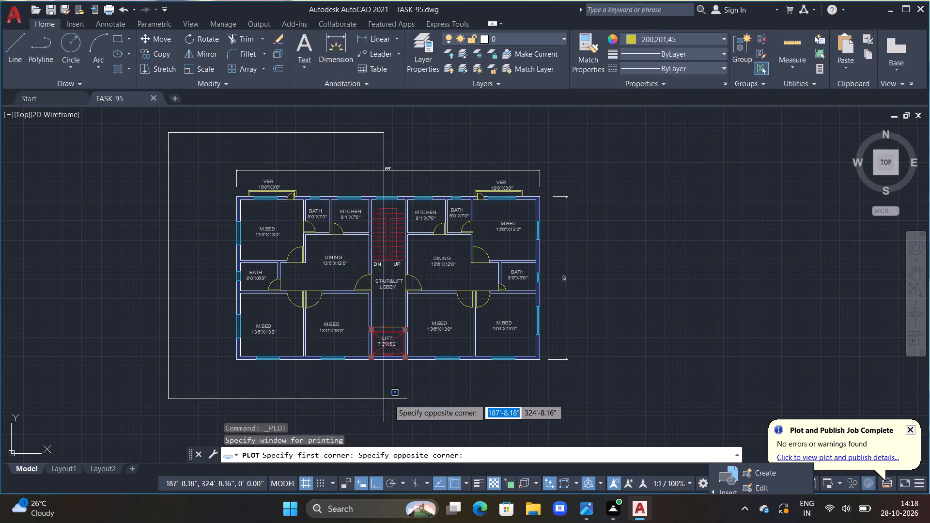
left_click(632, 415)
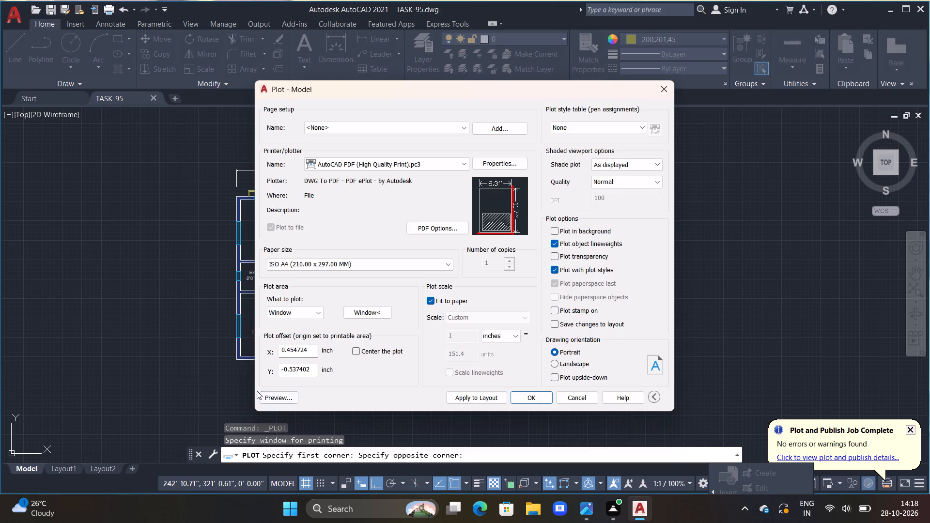
Preview the plot and examine the full floor plan's linework, room labels and dimensions on the sheet.
left_click(267, 395)
scroll(513, 369, "up", 2)
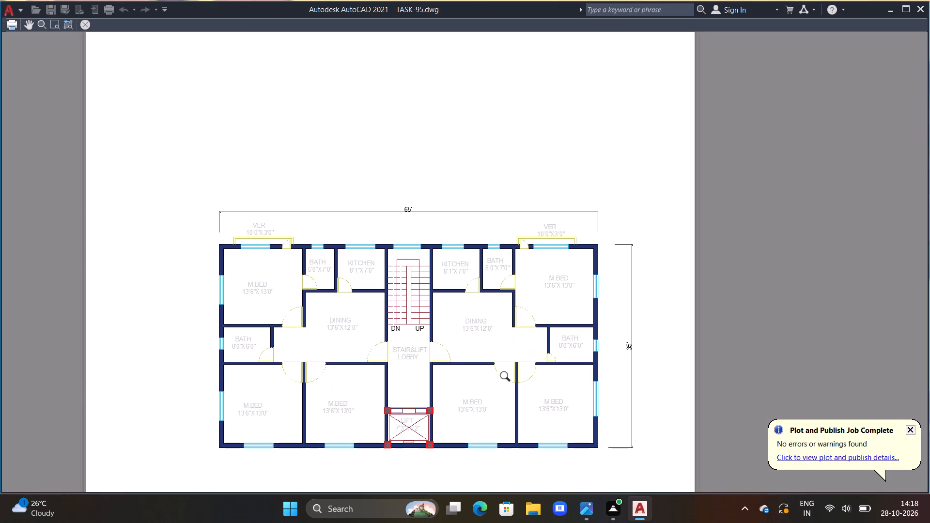
middle_click_drag(504, 381, 495, 253)
scroll(494, 254, "up", 2)
scroll(330, 237, "down", 1)
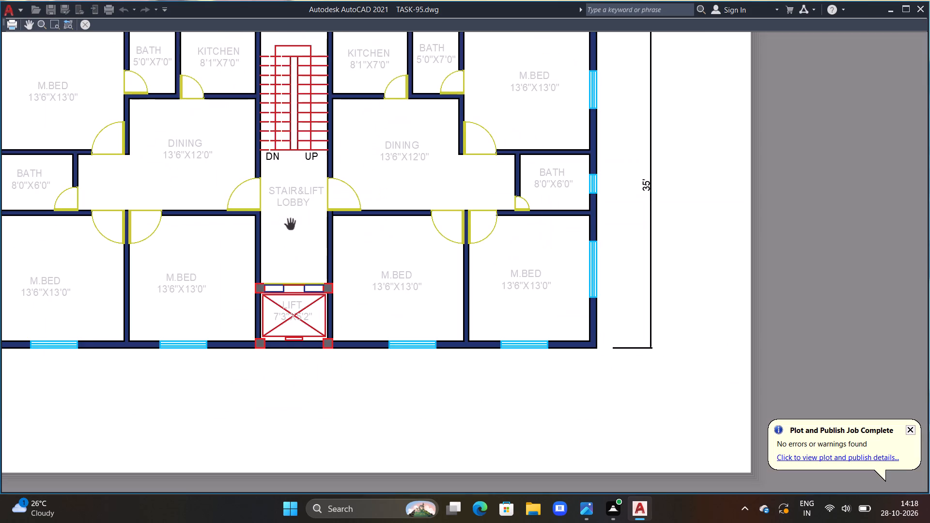
middle_click_drag(217, 160, 353, 261)
middle_click_drag(353, 261, 312, 219)
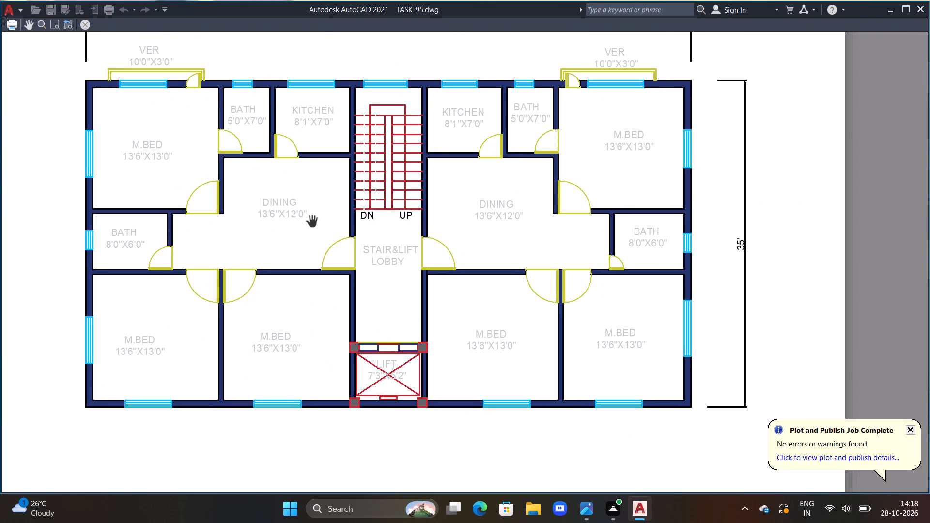
Examine both verandas and the adjoining M.BED, bath and kitchen doors and windows in the plot preview.
scroll(139, 81, "up", 3)
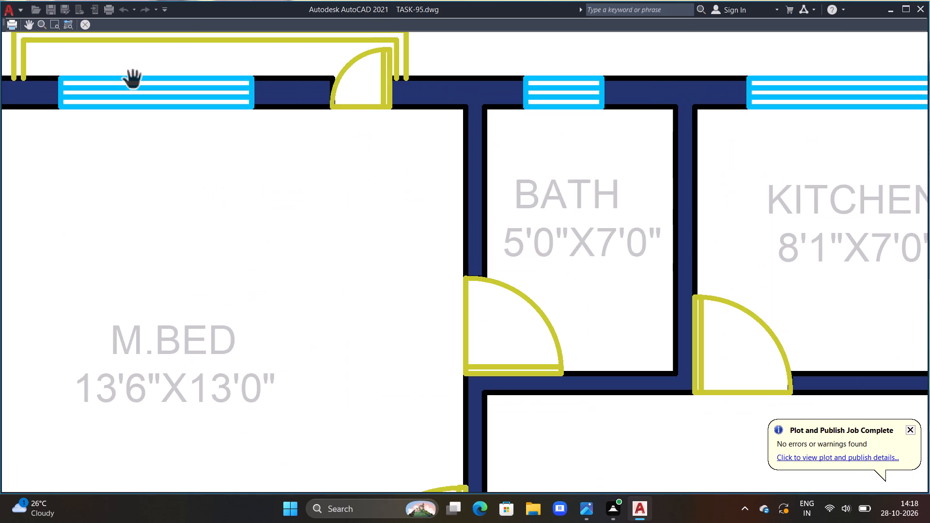
middle_click_drag(148, 105, 263, 231)
scroll(263, 231, "up", 1)
scroll(33, 176, "down", 2)
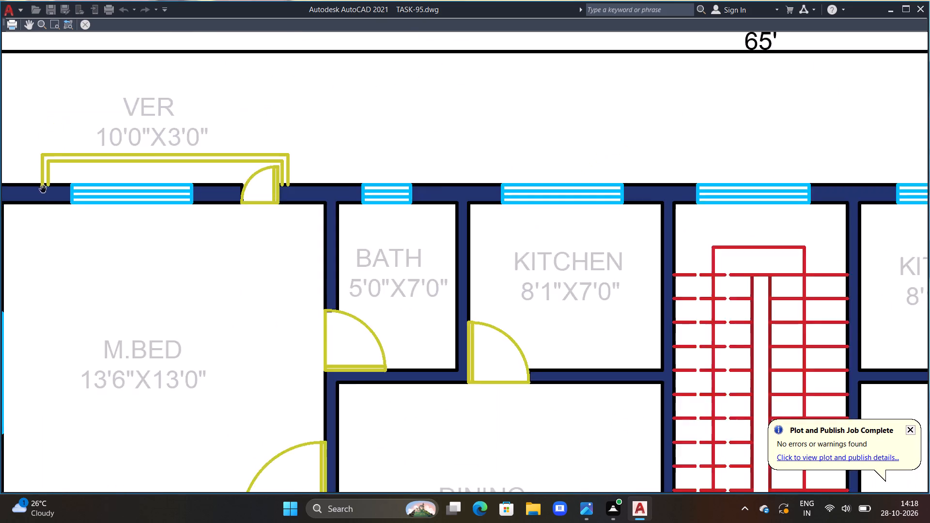
scroll(45, 191, "down", 1)
middle_click_drag(452, 243, 0, 247)
scroll(321, 213, "up", 2)
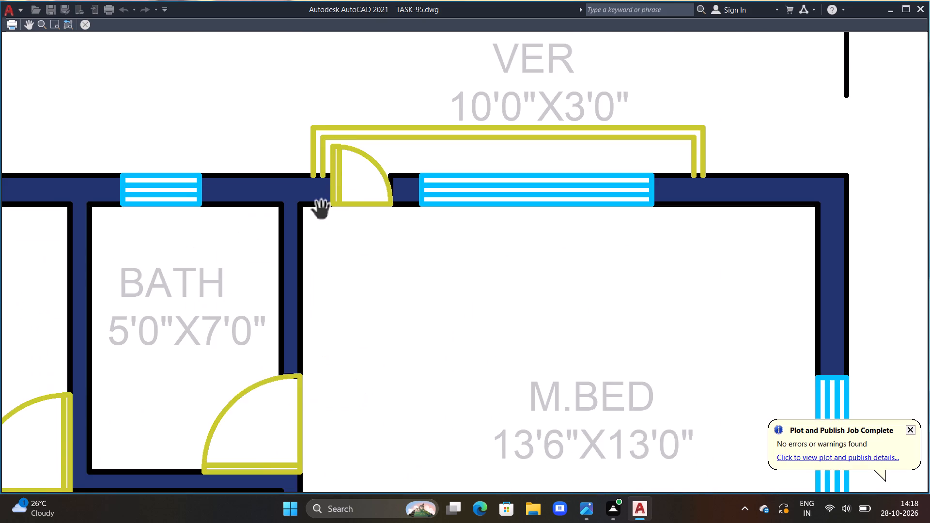
scroll(321, 212, "up", 1)
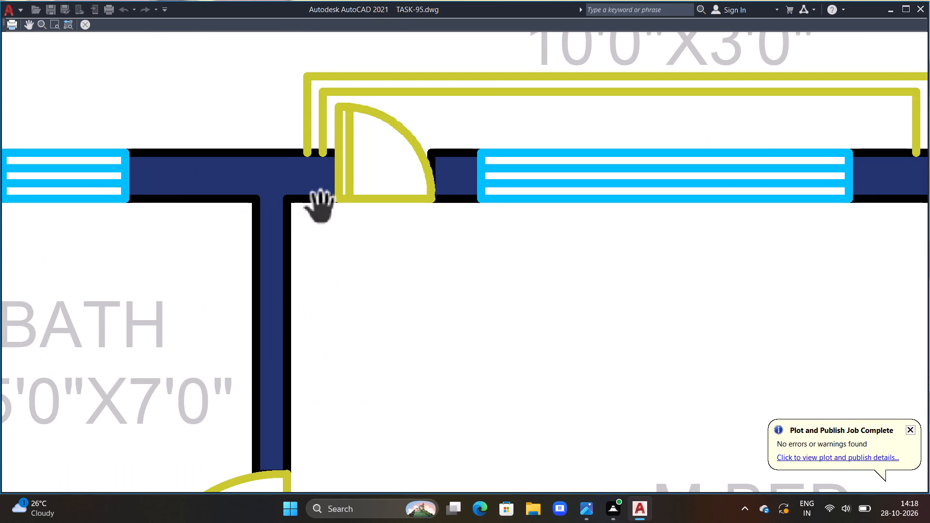
scroll(322, 212, "down", 4)
middle_click_drag(304, 301, 446, 231)
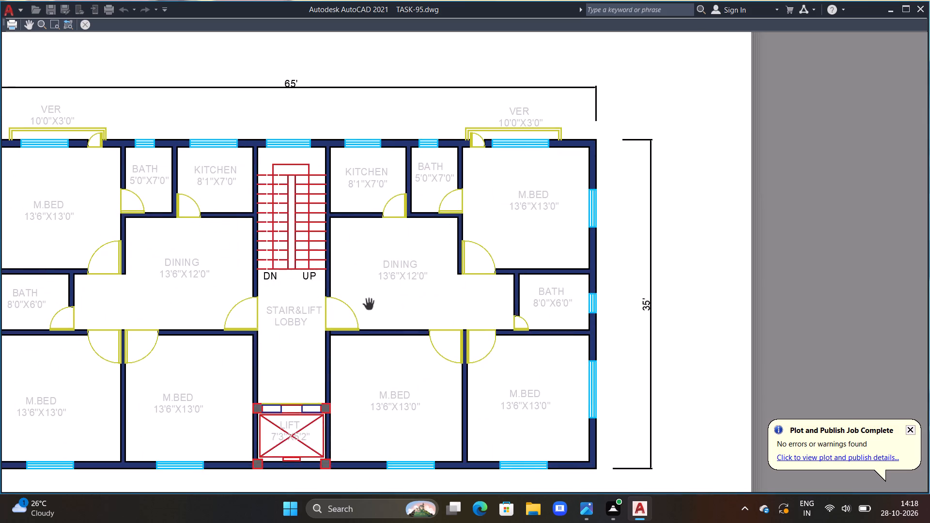
Examine the lift and the southern bedrooms in the plot preview, and close the plot setup without plotting.
middle_click_drag(362, 309, 466, 239)
middle_click_drag(435, 338, 475, 239)
scroll(439, 269, "up", 4)
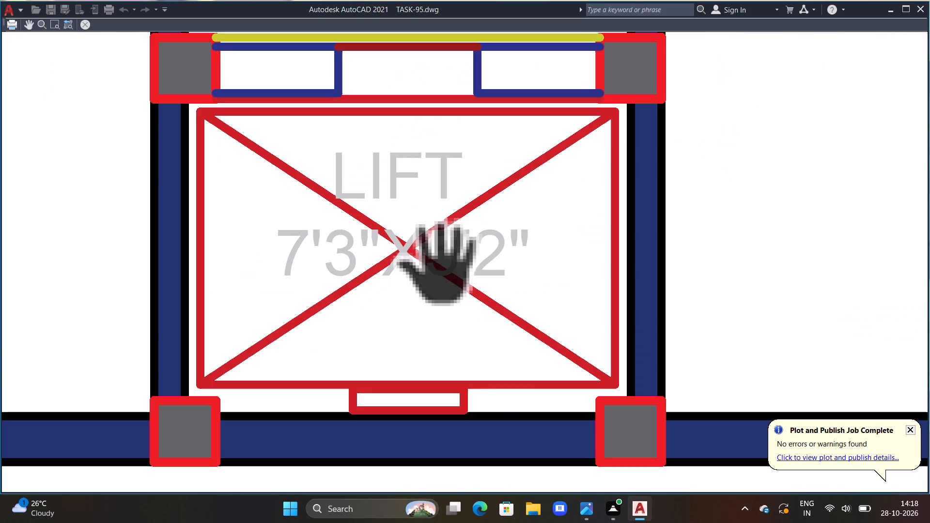
scroll(439, 269, "down", 4)
middle_click_drag(360, 176, 361, 178)
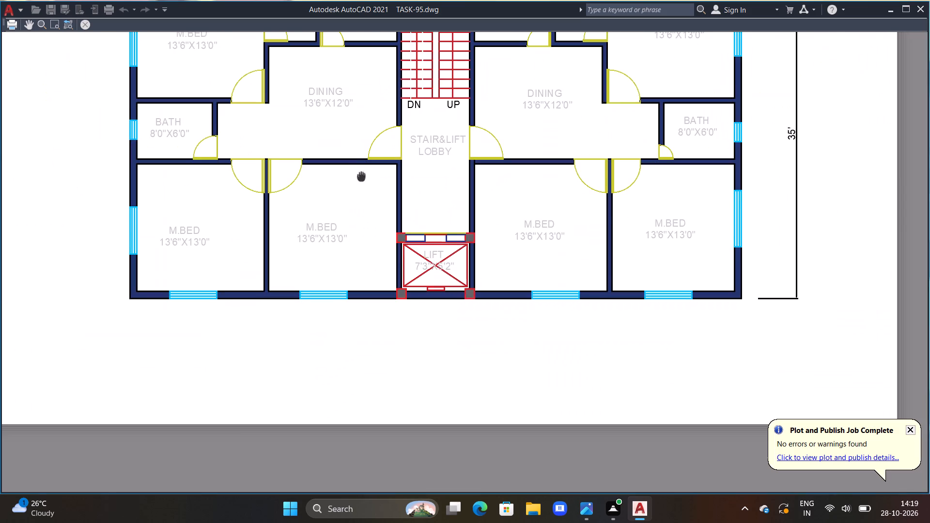
middle_click_drag(361, 178, 372, 321)
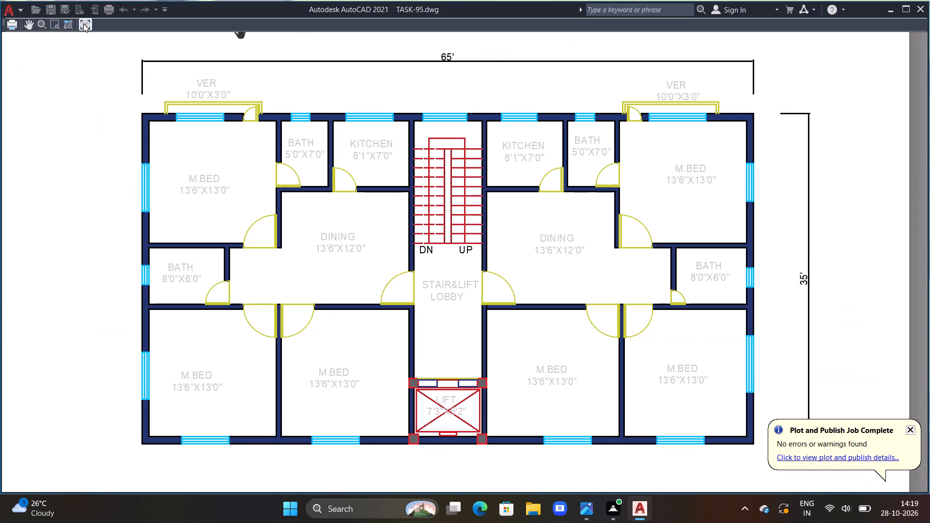
left_click(83, 24)
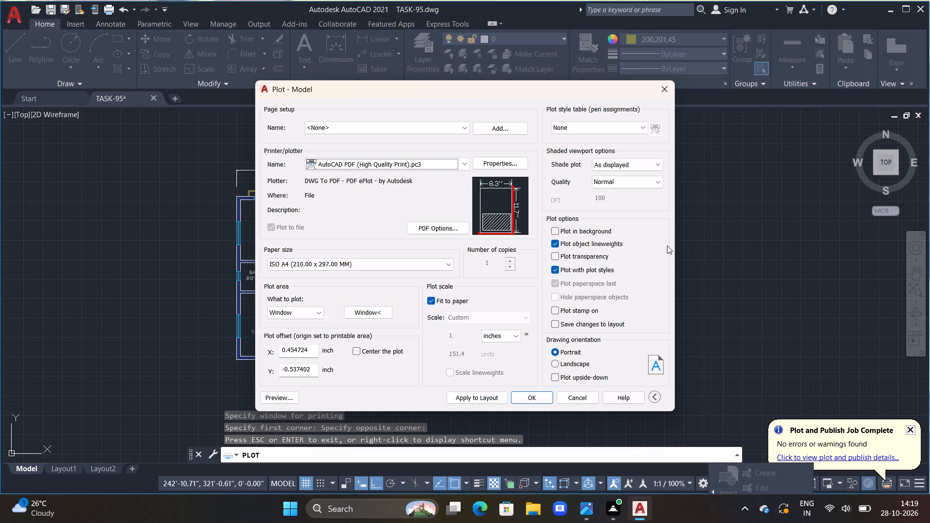
left_click(658, 85)
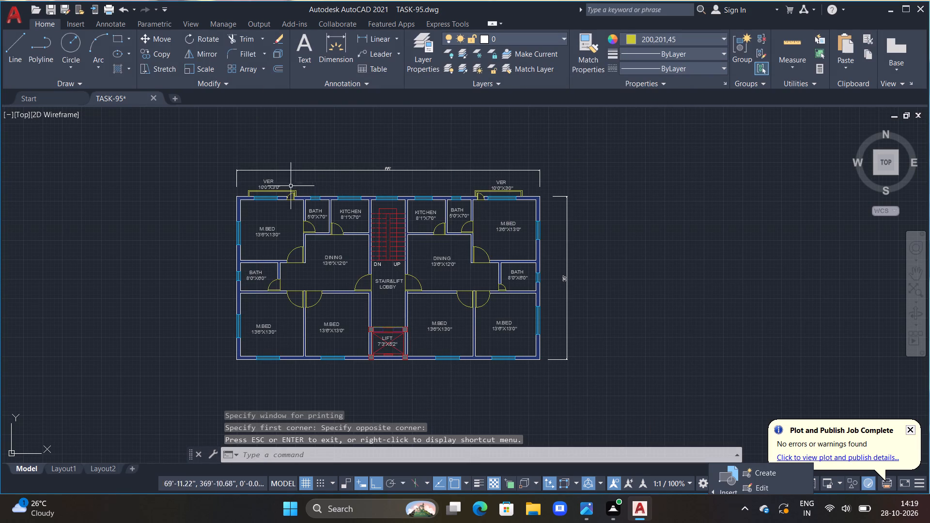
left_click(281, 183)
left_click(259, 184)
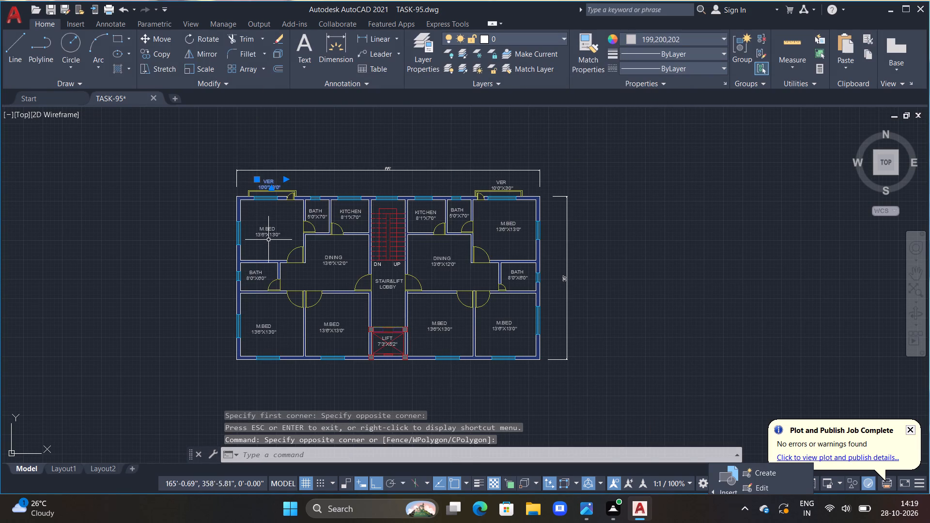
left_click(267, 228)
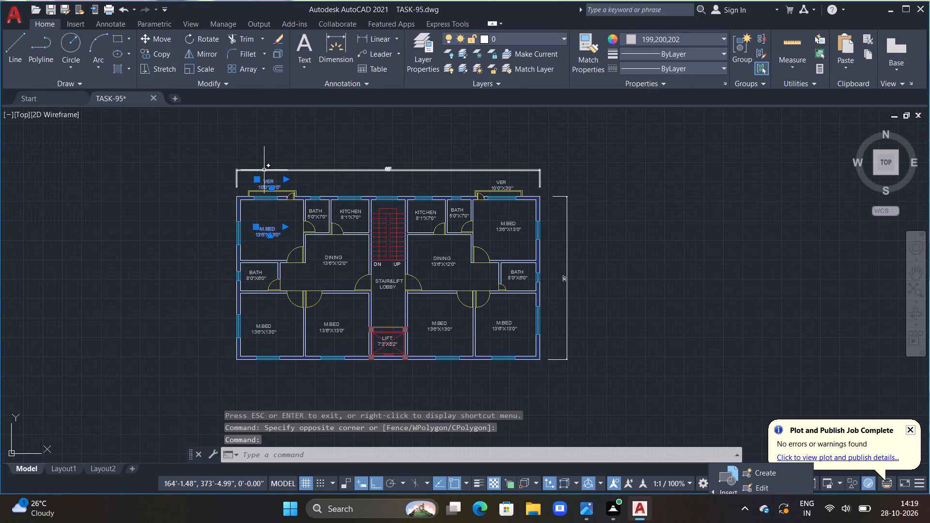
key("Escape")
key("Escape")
Recolour the whole VER 10'0"X3'0" label above the north-west veranda to 169,83,160.
left_click(269, 179)
right_click(269, 179)
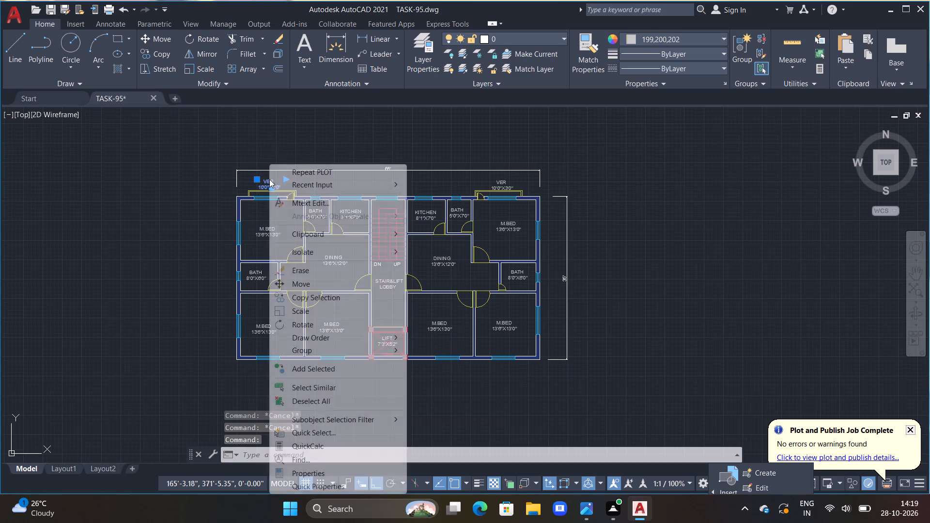
key("Escape")
scroll(269, 185, "up", 3)
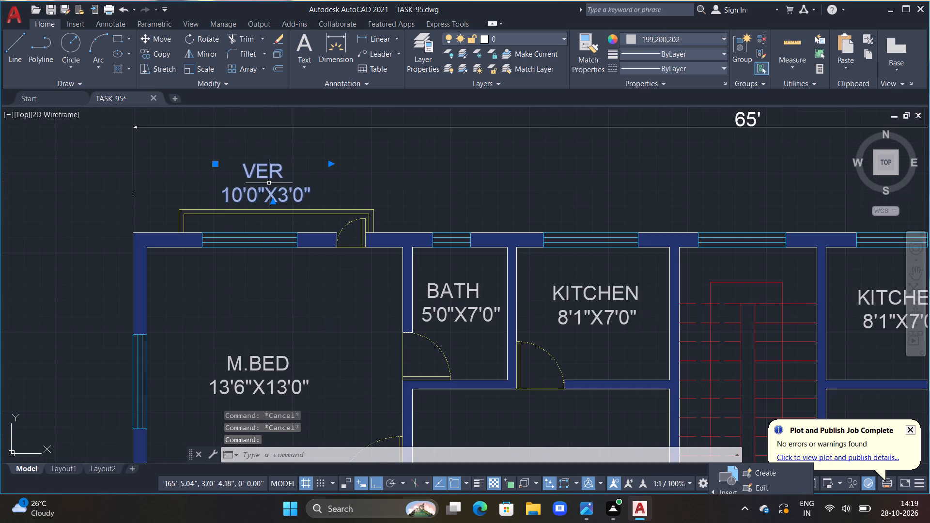
double_click(263, 166)
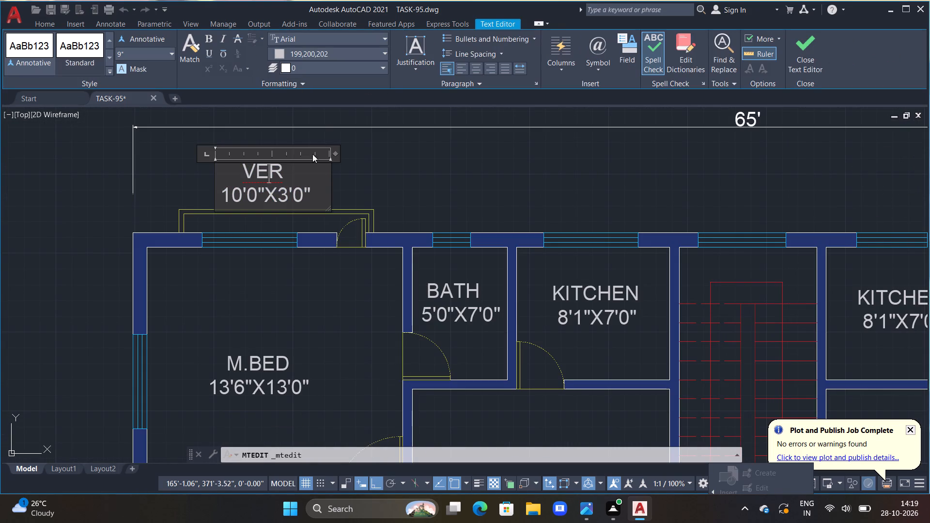
left_click_drag(309, 190, 231, 179)
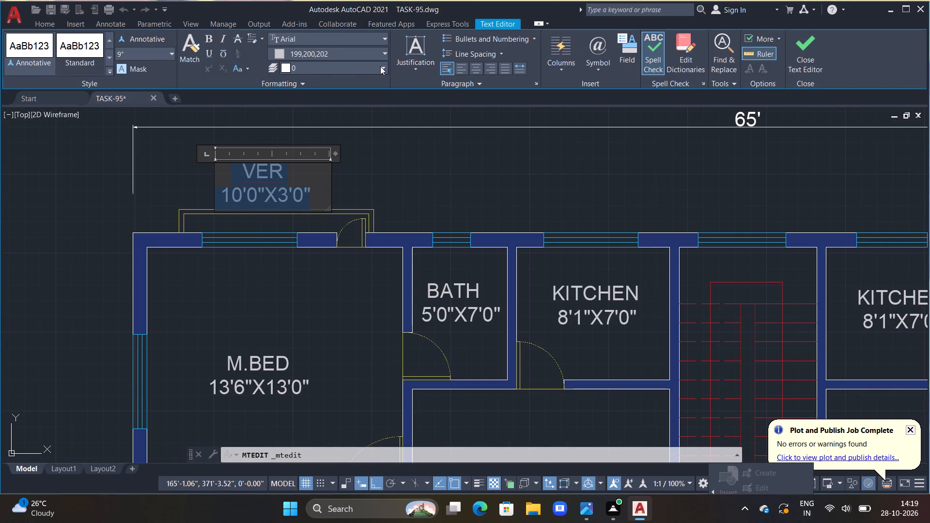
left_click(384, 50)
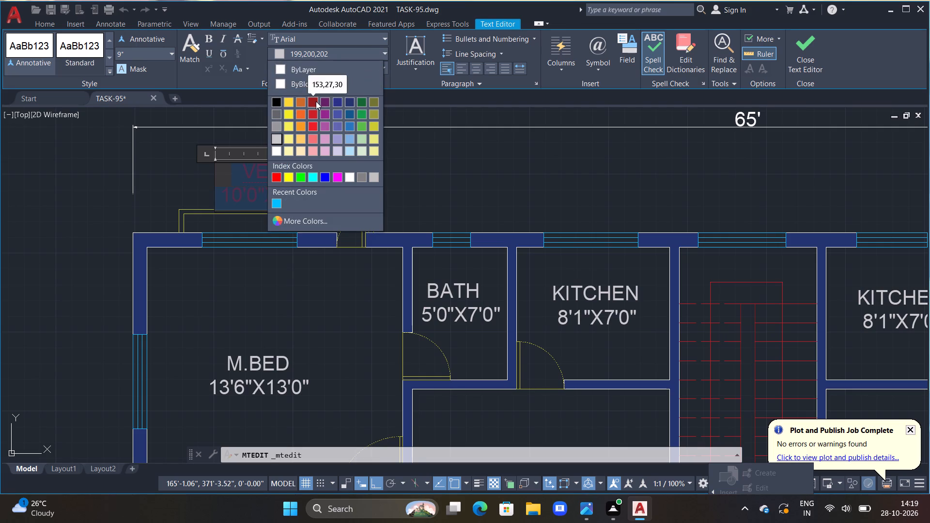
left_click(325, 126)
key("Escape")
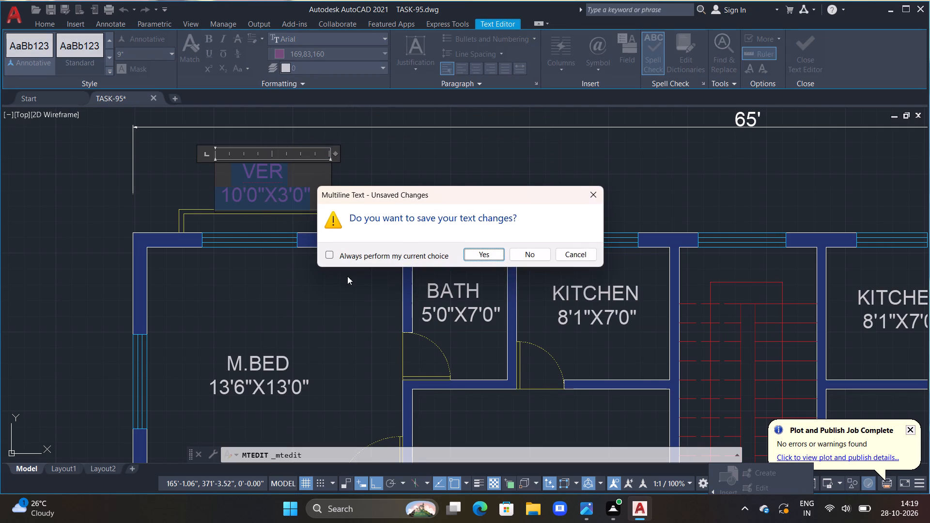
left_click(596, 195)
left_click(425, 165)
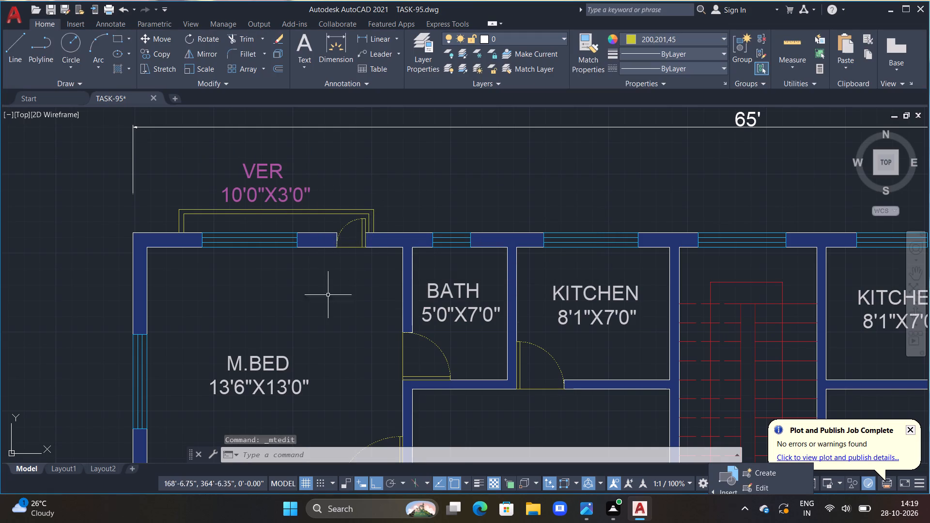
Recolour the whole M.BED label in the north-west bedroom to 147,39,143.
left_click_drag(327, 298, 353, 228)
key("Escape")
middle_click_drag(310, 339, 344, 264)
key("Escape")
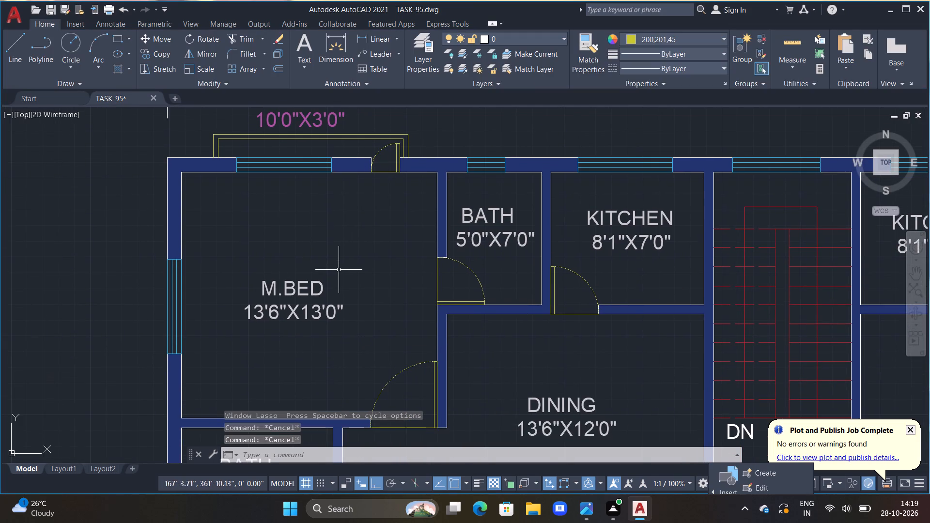
left_click_drag(336, 267, 255, 326)
left_click(234, 335)
right_click(234, 334)
key("Escape")
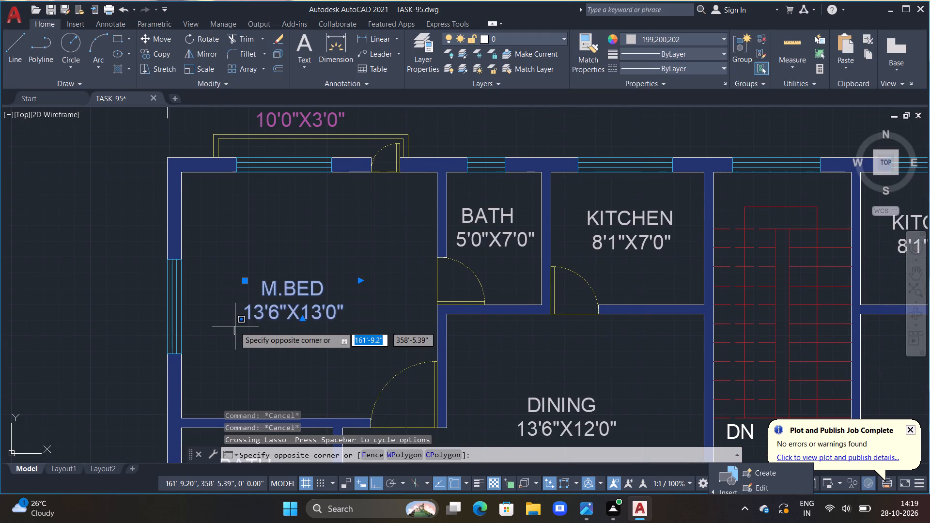
key("Escape")
double_click(269, 293)
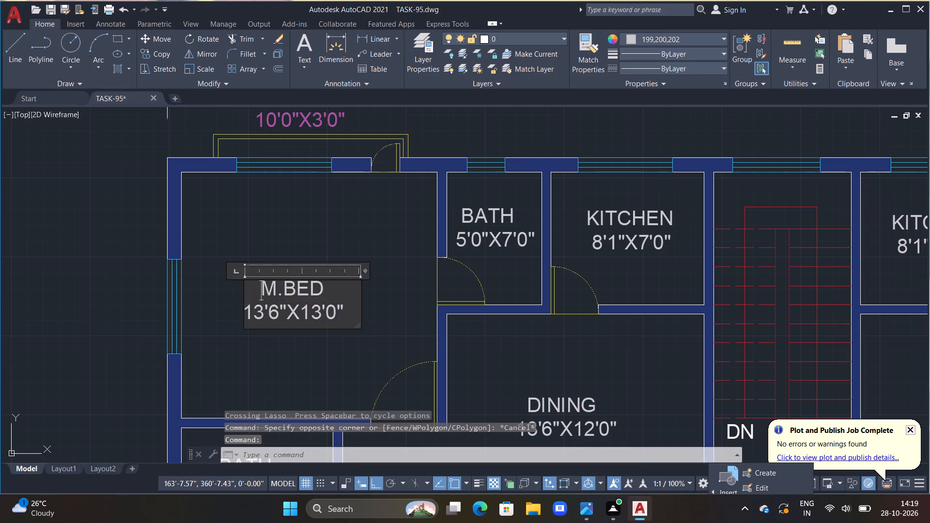
left_click_drag(352, 311, 329, 312)
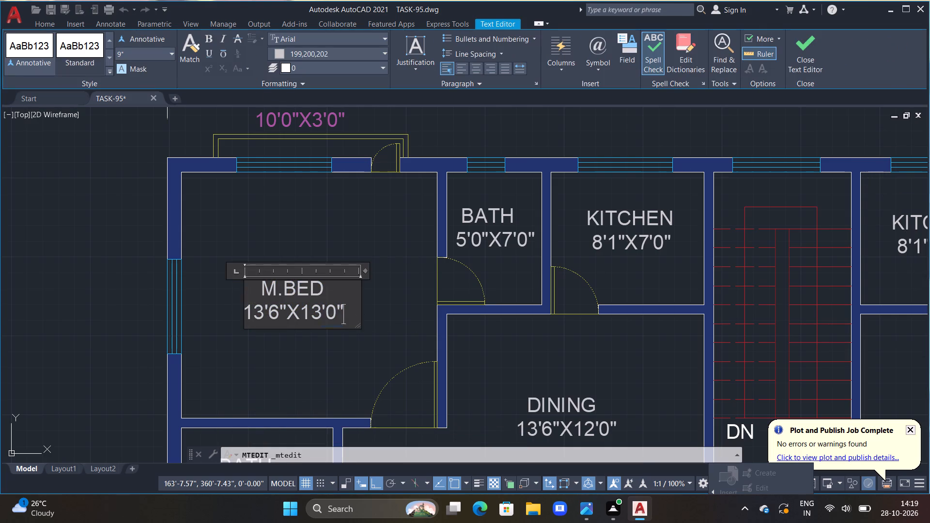
left_click_drag(329, 312, 242, 281)
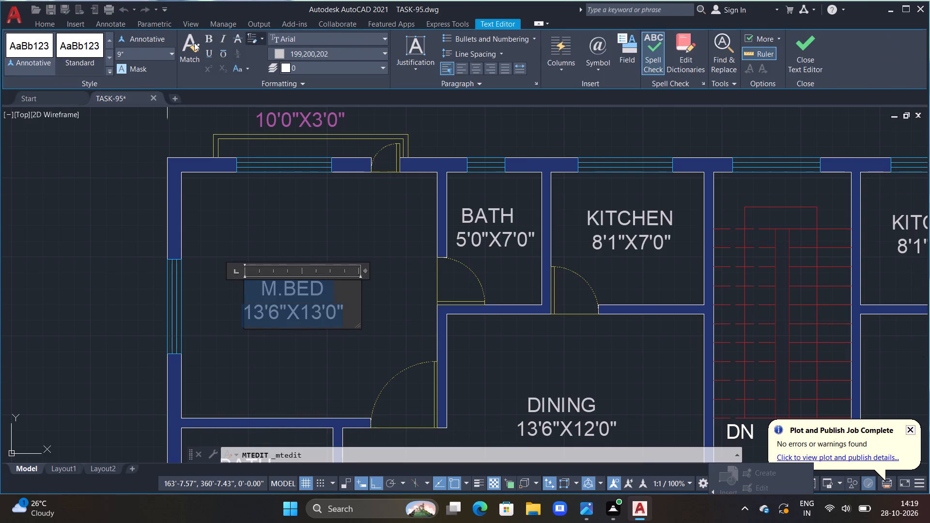
left_click(314, 57)
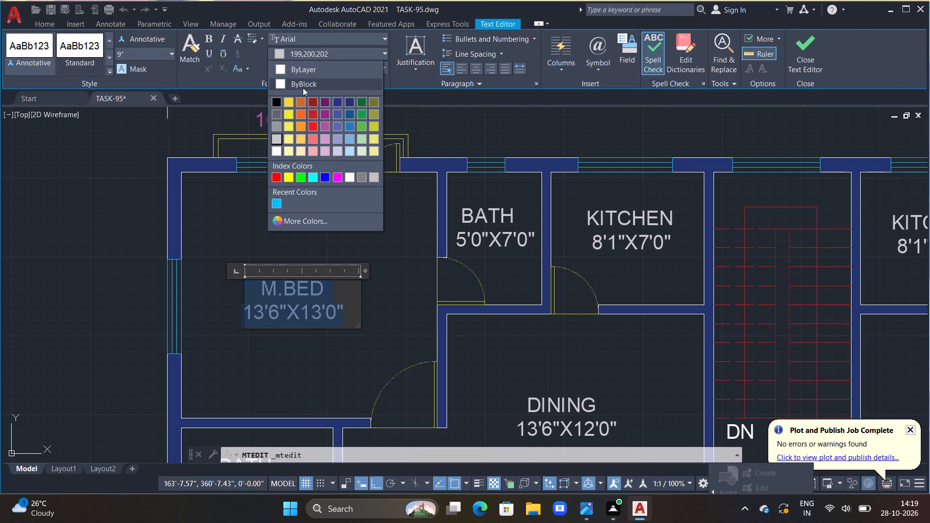
left_click(325, 114)
key("Escape")
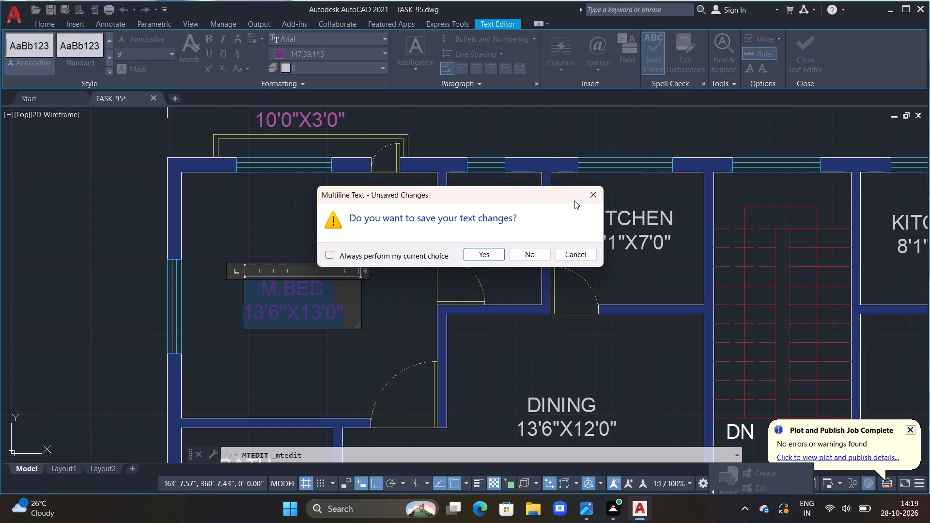
left_click(589, 196)
double_click(320, 216)
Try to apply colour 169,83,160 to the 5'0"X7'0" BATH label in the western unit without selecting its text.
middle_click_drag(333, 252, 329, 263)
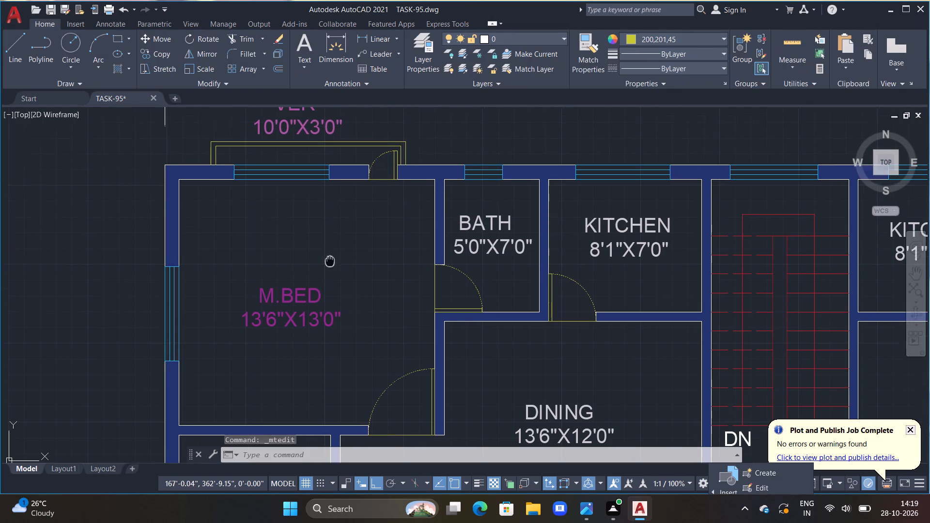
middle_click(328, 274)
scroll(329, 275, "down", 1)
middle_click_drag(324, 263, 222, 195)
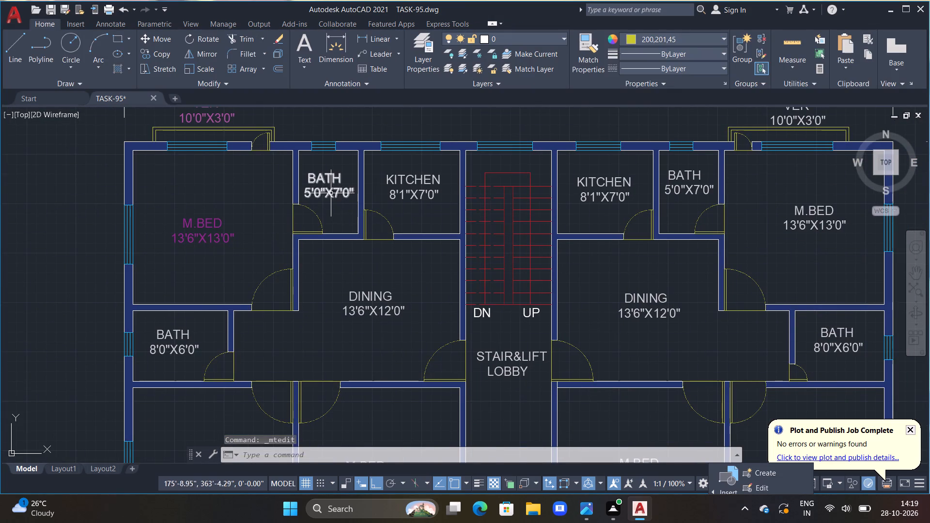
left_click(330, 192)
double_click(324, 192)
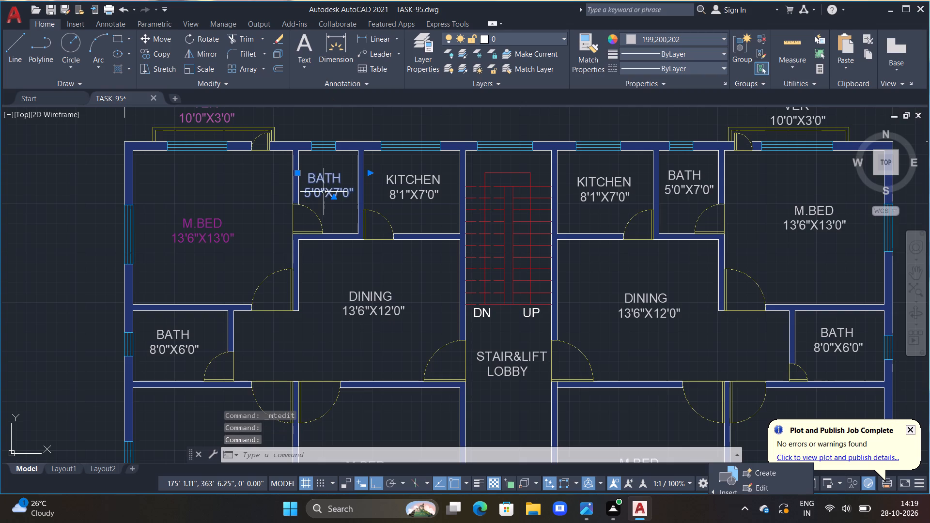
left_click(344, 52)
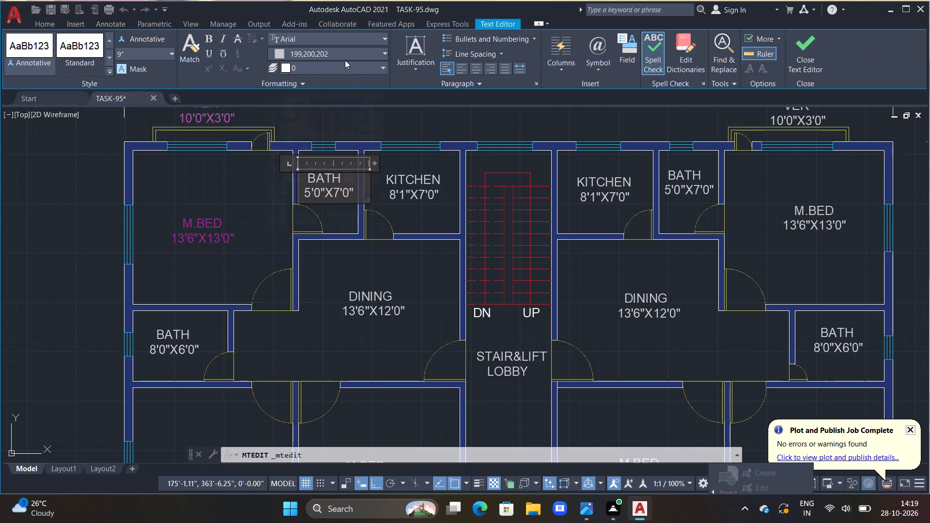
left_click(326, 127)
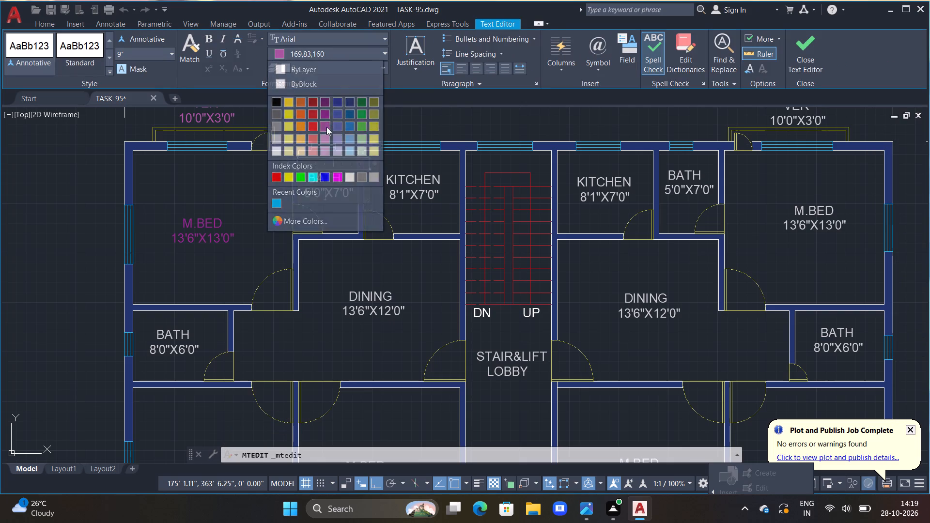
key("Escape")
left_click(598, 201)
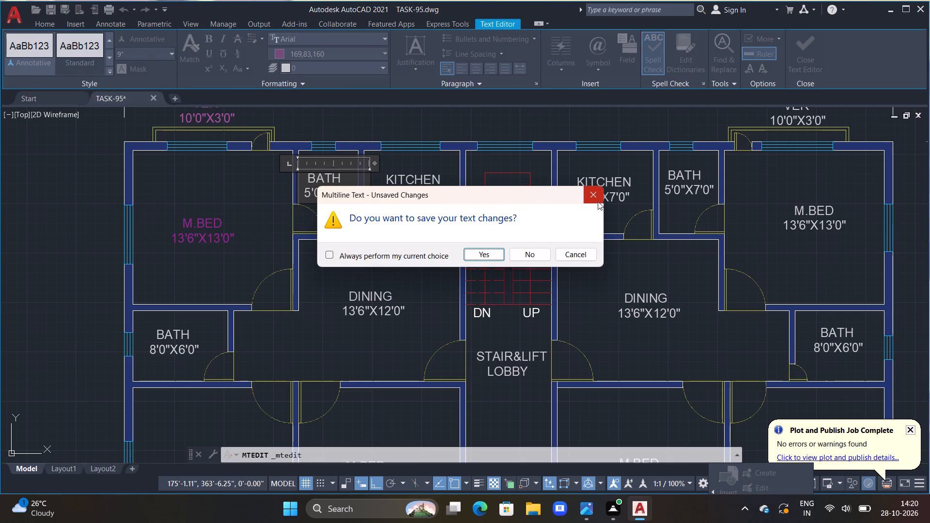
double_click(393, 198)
Recolour both lines of the western unit's 5'0"X7'0" BATH label to 169,83,160.
triple_click(329, 194)
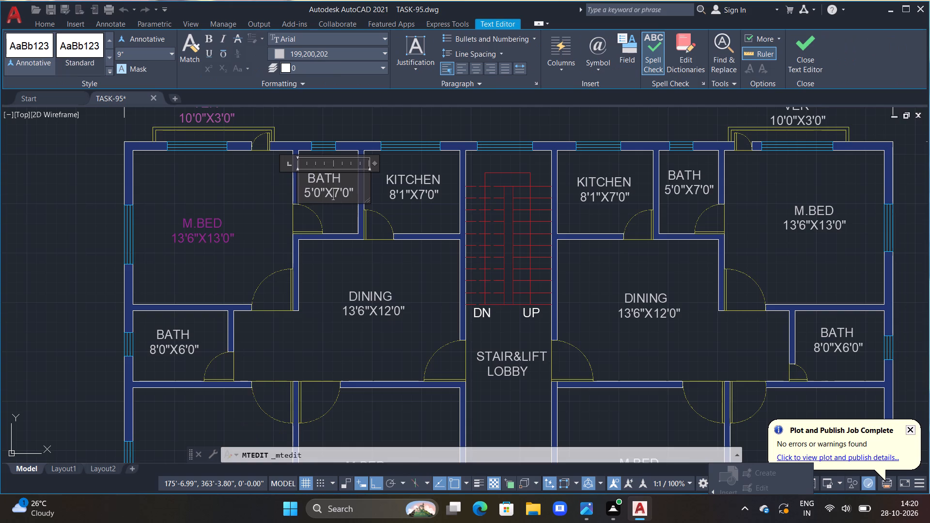
left_click_drag(352, 190, 293, 187)
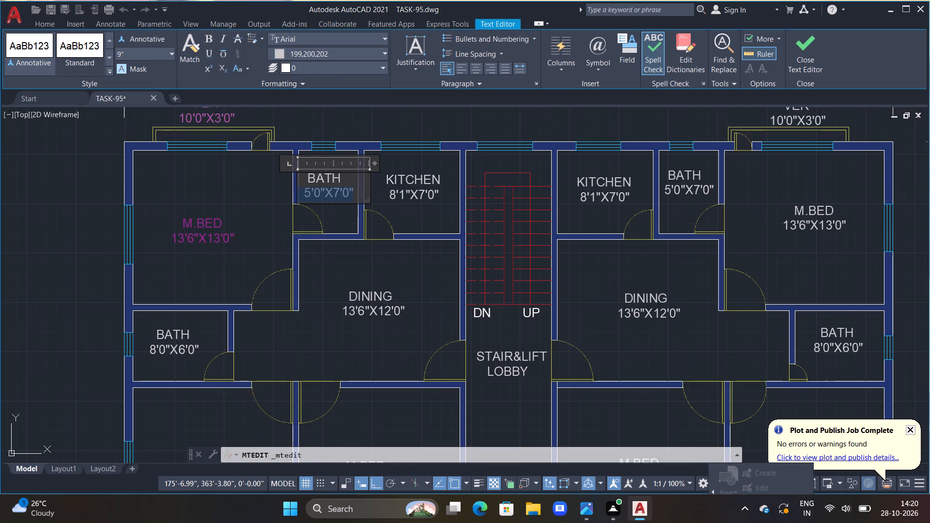
left_click_drag(293, 187, 287, 178)
left_click(333, 52)
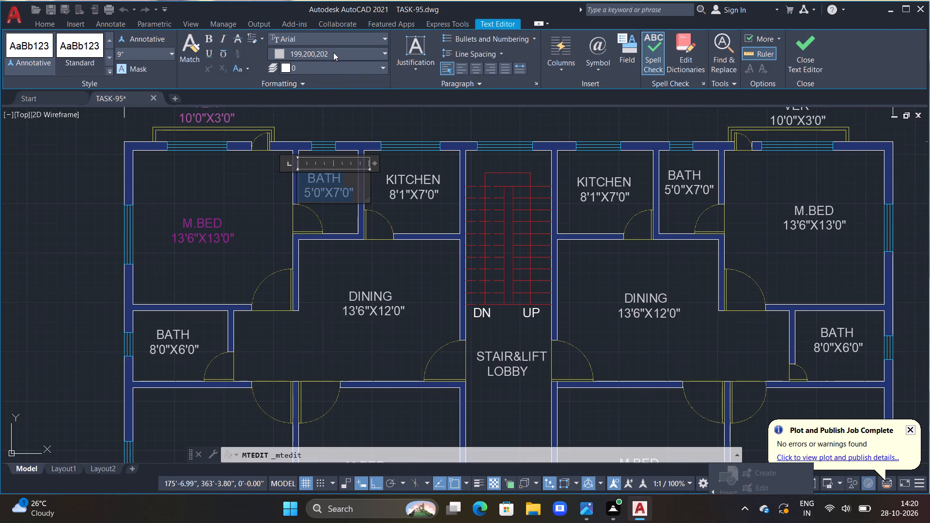
left_click(323, 125)
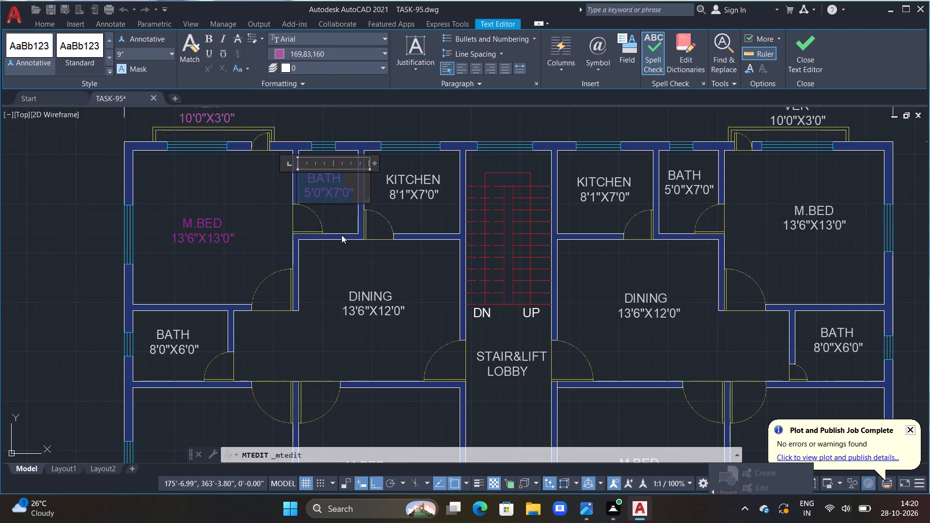
key("Escape")
left_click(592, 196)
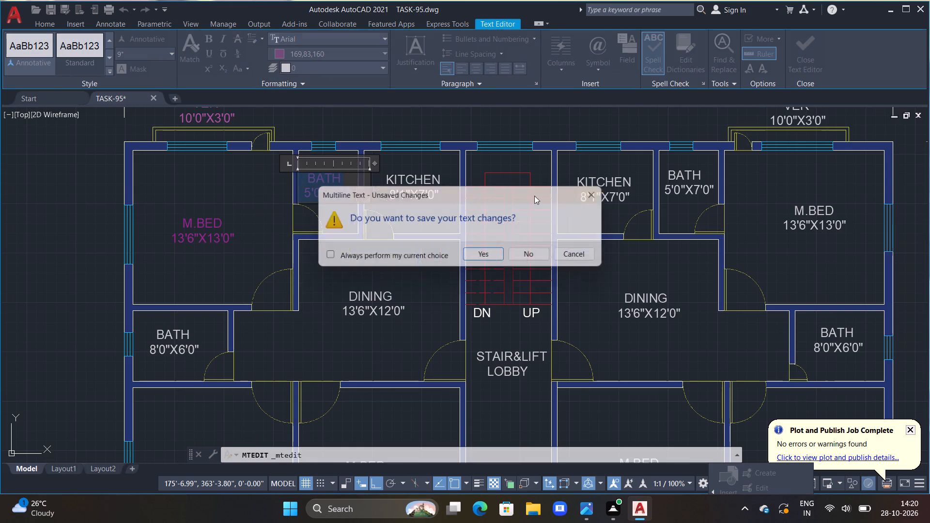
double_click(449, 168)
Recolour both lines of the western unit's KITCHEN label to 169,83,160.
double_click(418, 179)
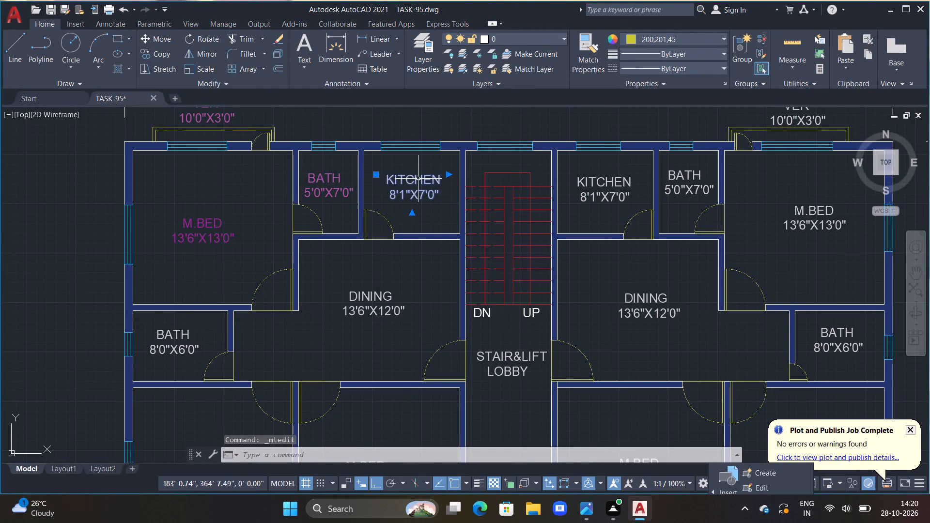
left_click_drag(440, 194, 393, 191)
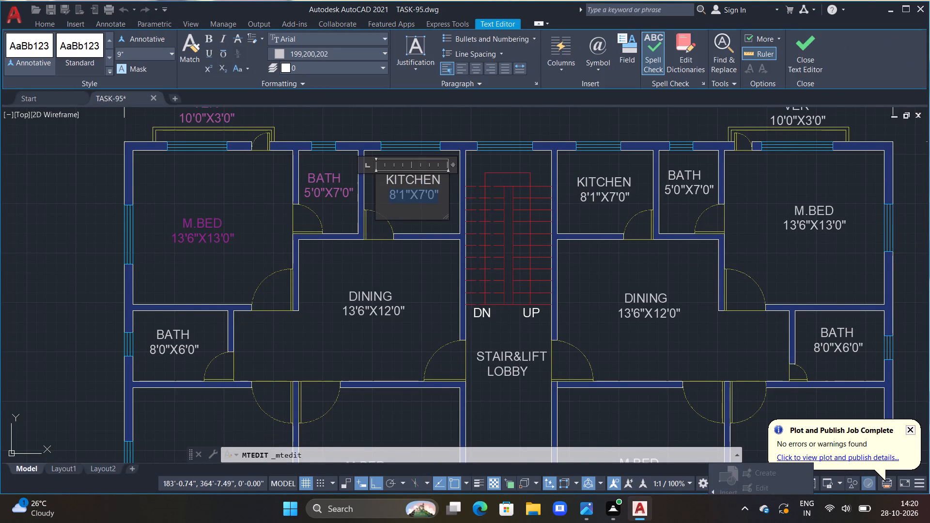
left_click_drag(393, 191, 385, 182)
left_click(323, 50)
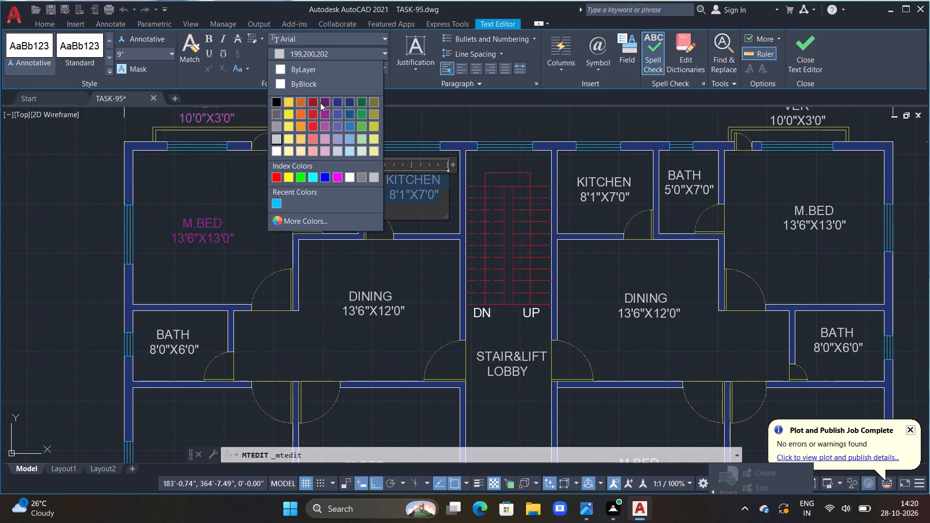
left_click(322, 120)
key("Escape")
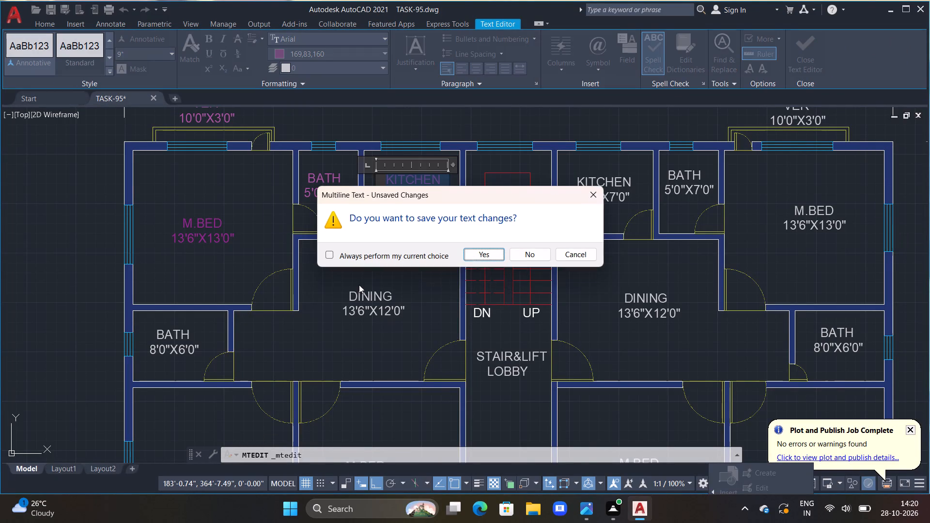
double_click(600, 194)
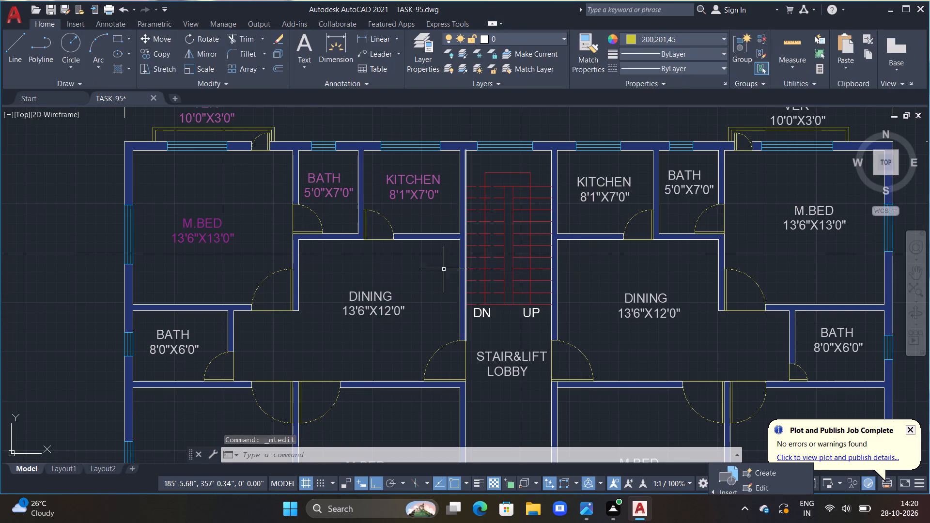
Recolour both lines of the western unit's DINING label to 169,83,160.
middle_click_drag(429, 272, 440, 209)
double_click(401, 238)
scroll(402, 253, "up", 1)
left_click_drag(424, 246, 336, 227)
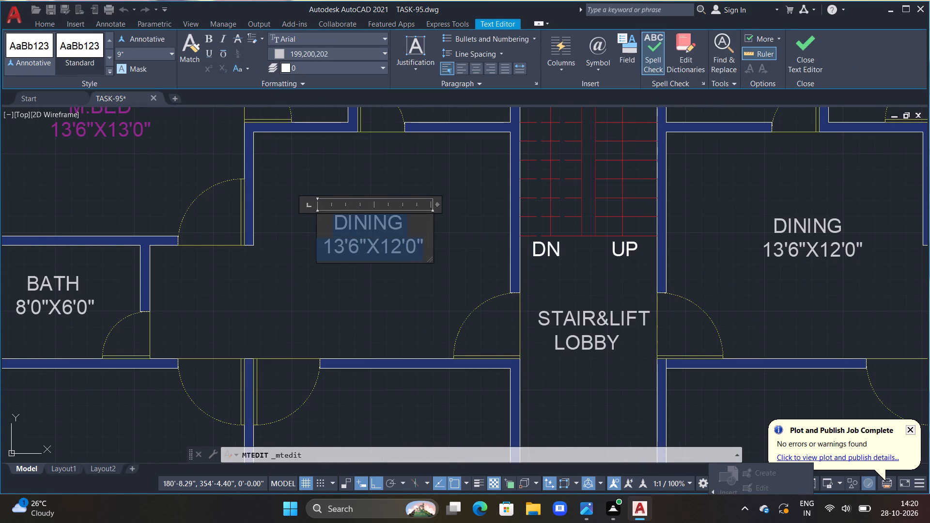
left_click_drag(336, 227, 335, 227)
left_click(306, 49)
left_click(321, 124)
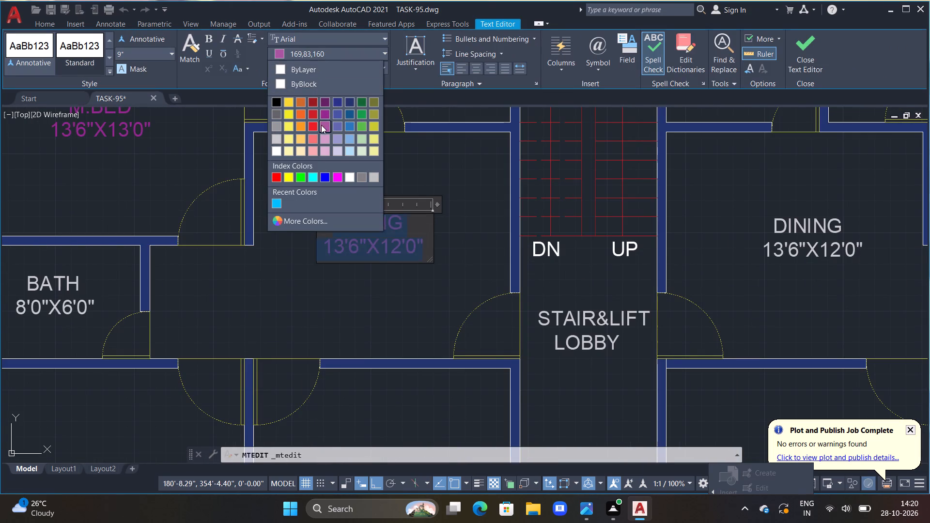
key("Escape")
double_click(596, 190)
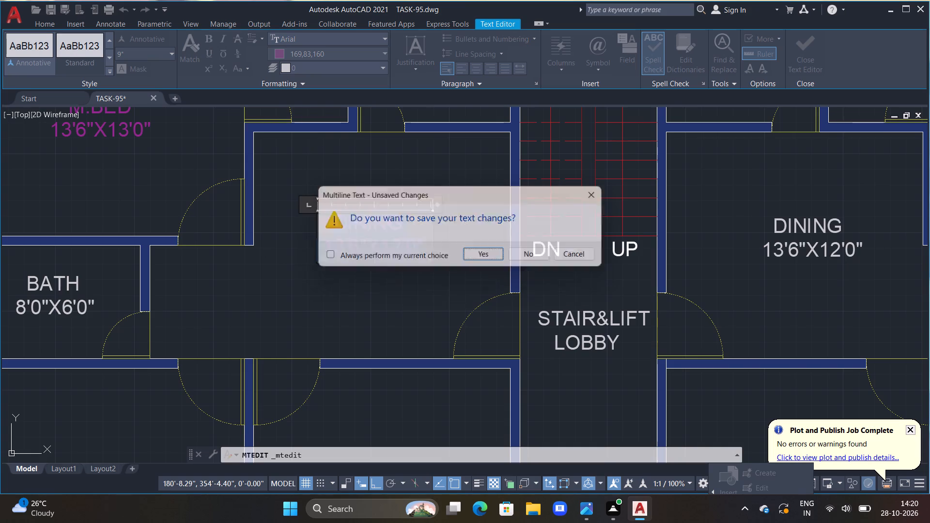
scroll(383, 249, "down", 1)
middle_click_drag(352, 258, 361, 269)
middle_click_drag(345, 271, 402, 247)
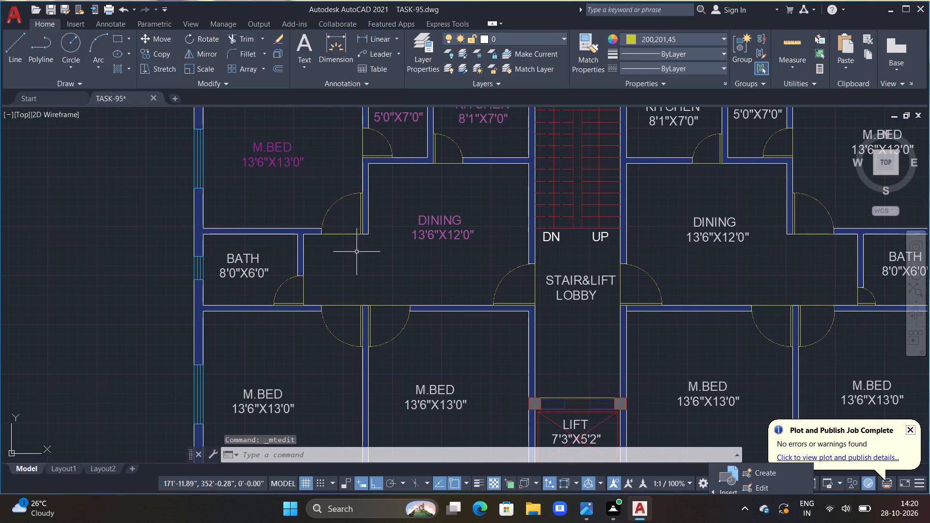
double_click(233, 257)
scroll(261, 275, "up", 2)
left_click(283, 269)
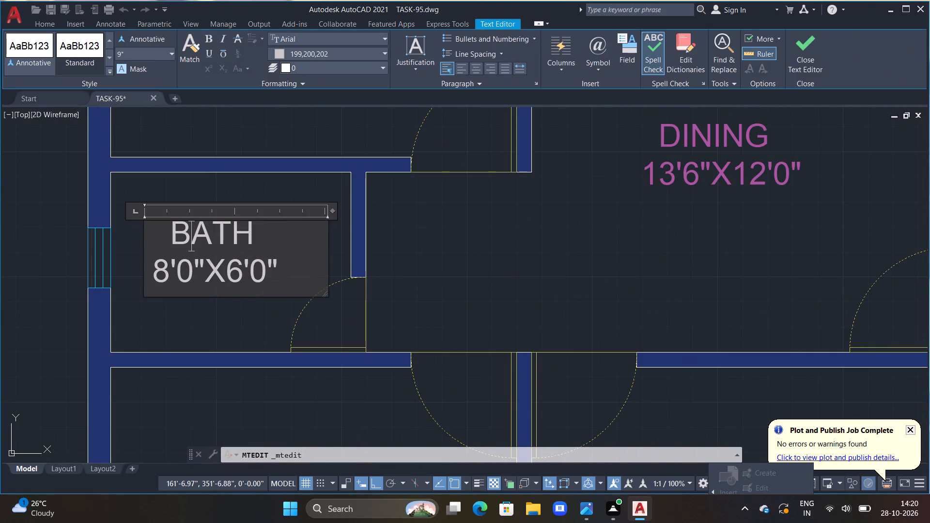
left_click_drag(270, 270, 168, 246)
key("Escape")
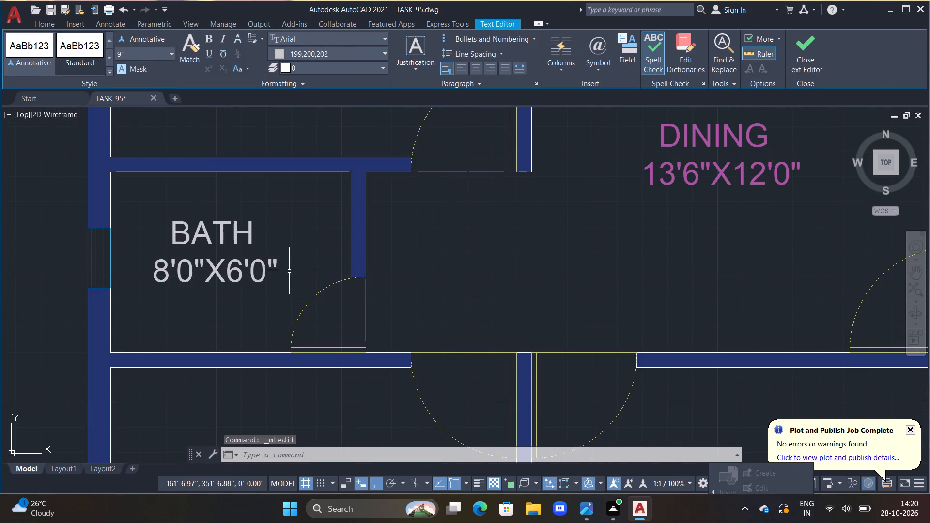
Recolour both lines of the western unit's 8'0"X6'0" BATH label to 169,83,160 and save the text change.
double_click(258, 259)
left_click_drag(288, 267, 170, 245)
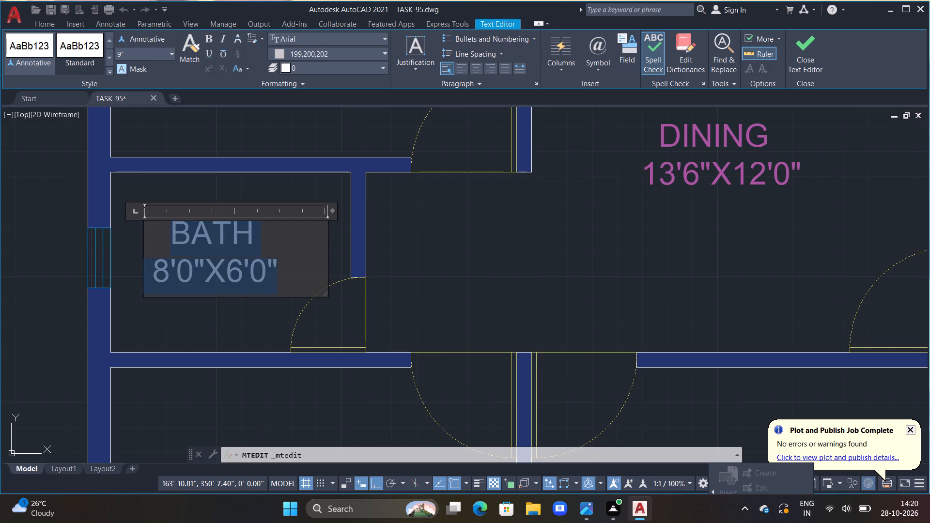
left_click_drag(170, 245, 167, 243)
left_click(327, 53)
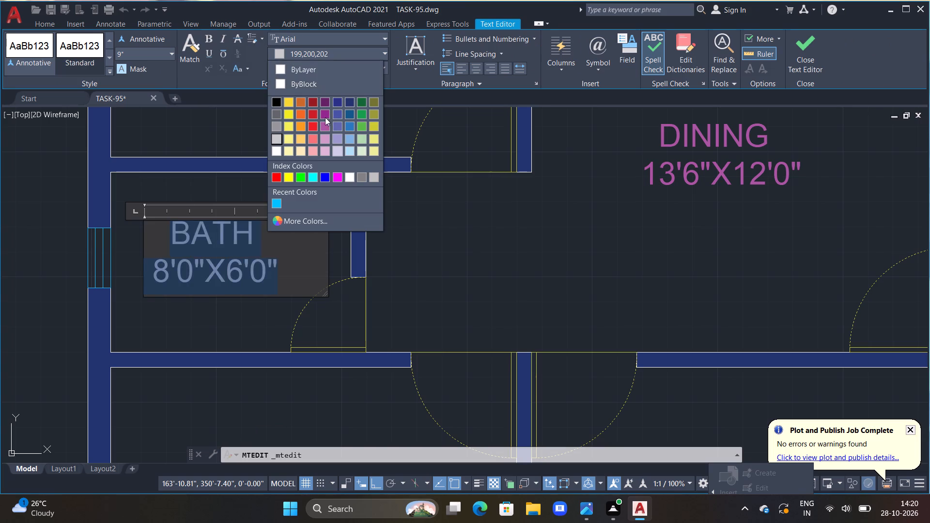
left_click(323, 123)
key("Escape")
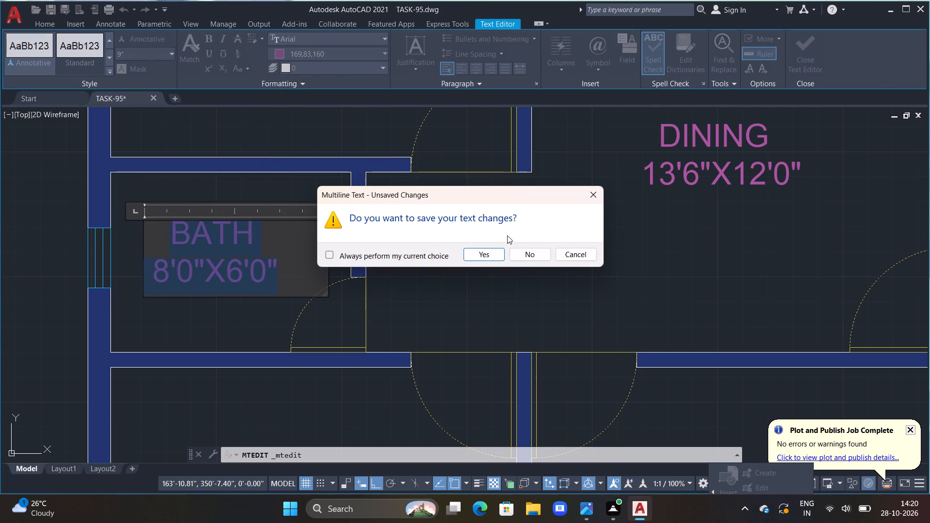
left_click(595, 200)
left_click(522, 247)
Recolour both lines of the M.BED label in the western unit's south-west bedroom to 169,83,160.
scroll(523, 247, "down", 3)
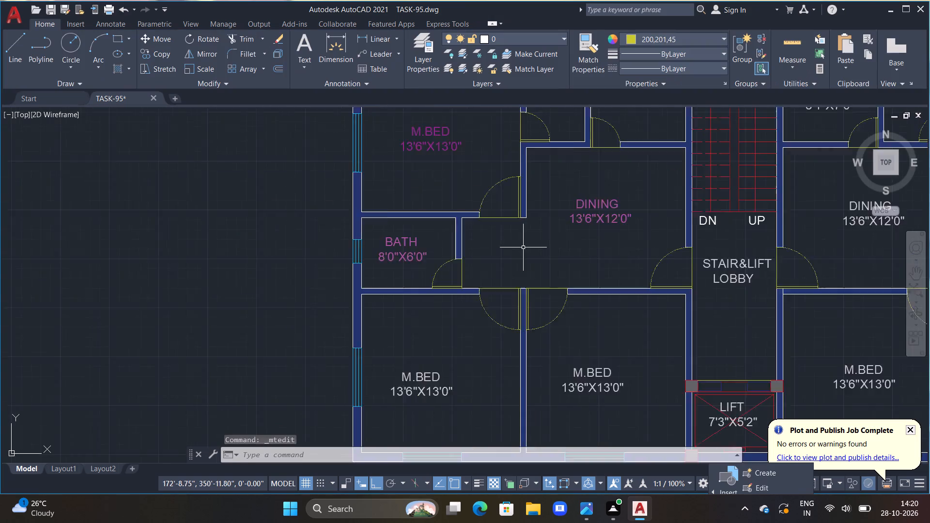
middle_click_drag(516, 278, 430, 206)
scroll(393, 245, "up", 2)
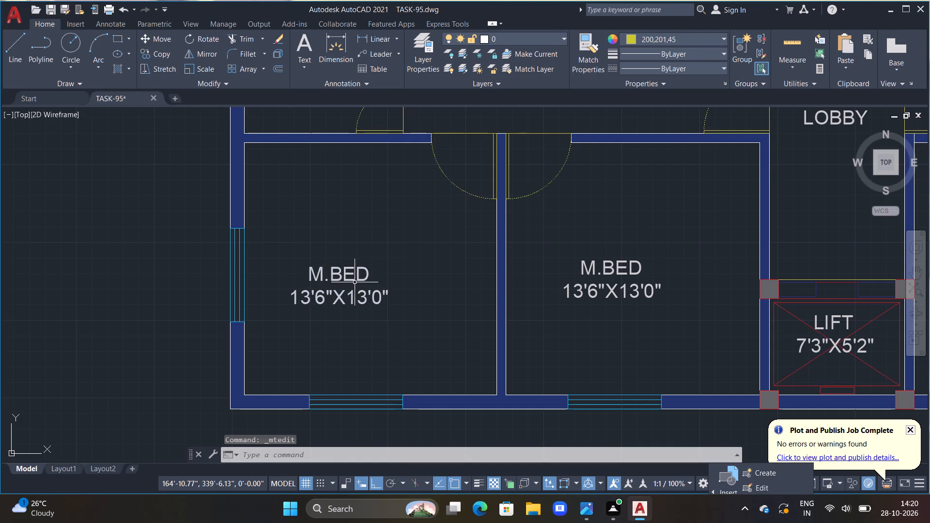
double_click(355, 282)
left_click_drag(389, 297, 304, 283)
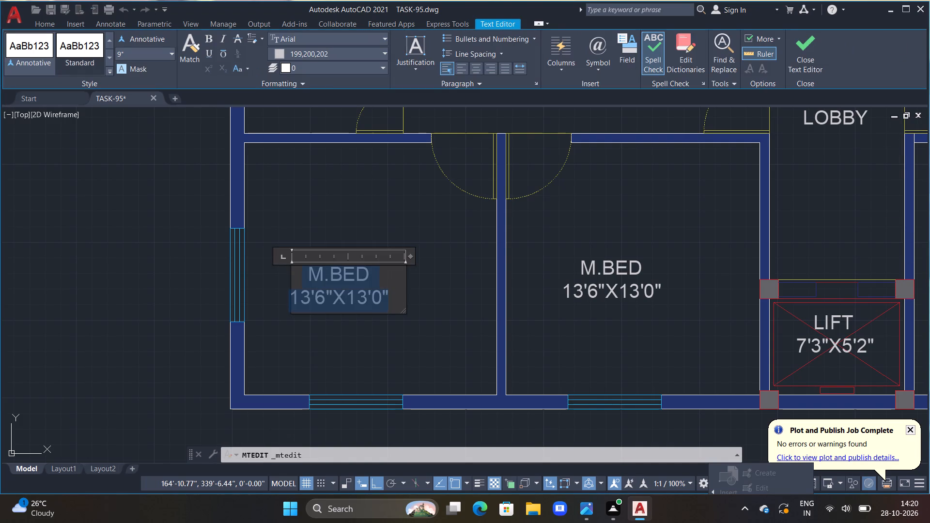
left_click_drag(304, 283, 301, 282)
left_click(307, 53)
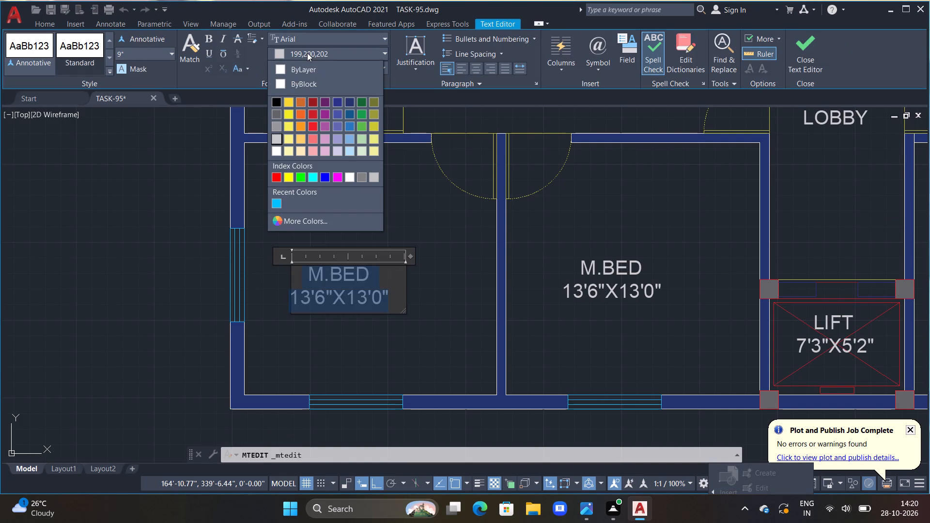
left_click(325, 126)
left_click(375, 263)
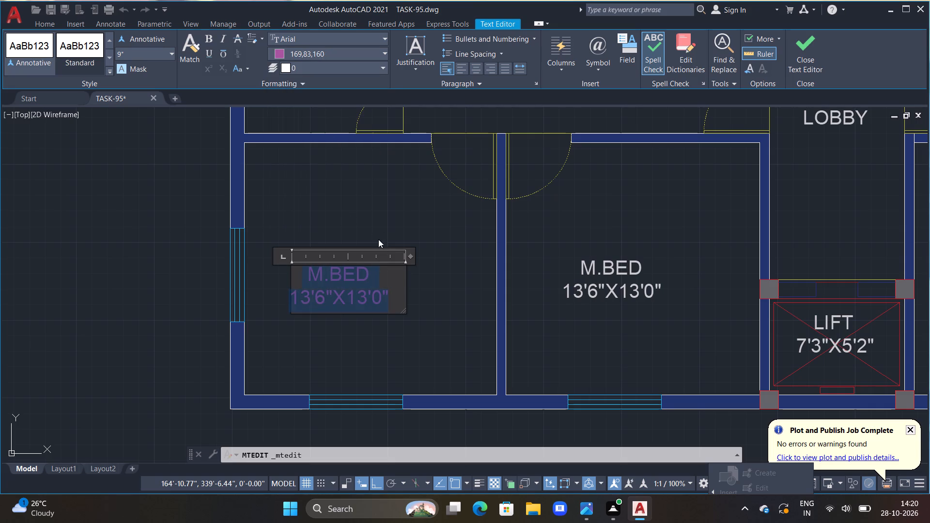
left_click(379, 232)
Erase the grey M.BED label from the western unit's south-east bedroom.
double_click(606, 291)
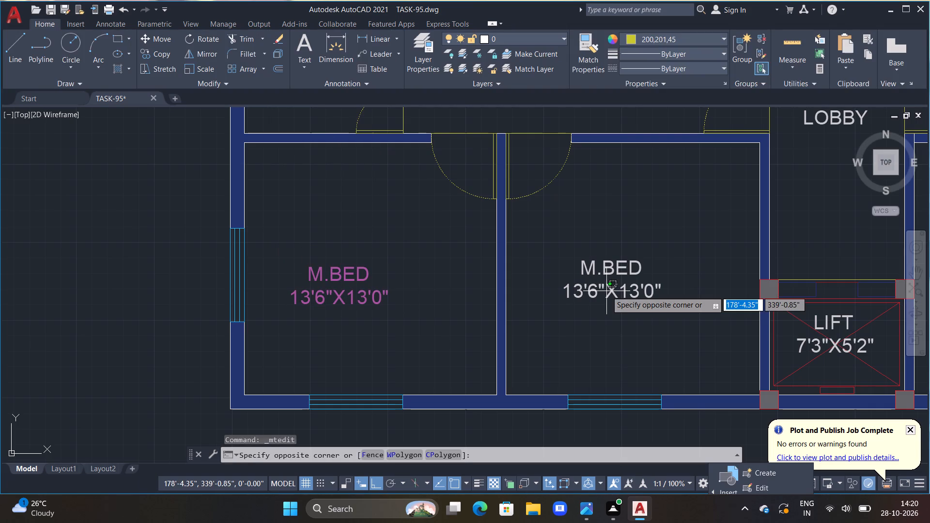
left_click(631, 248)
left_click_drag(633, 244, 579, 339)
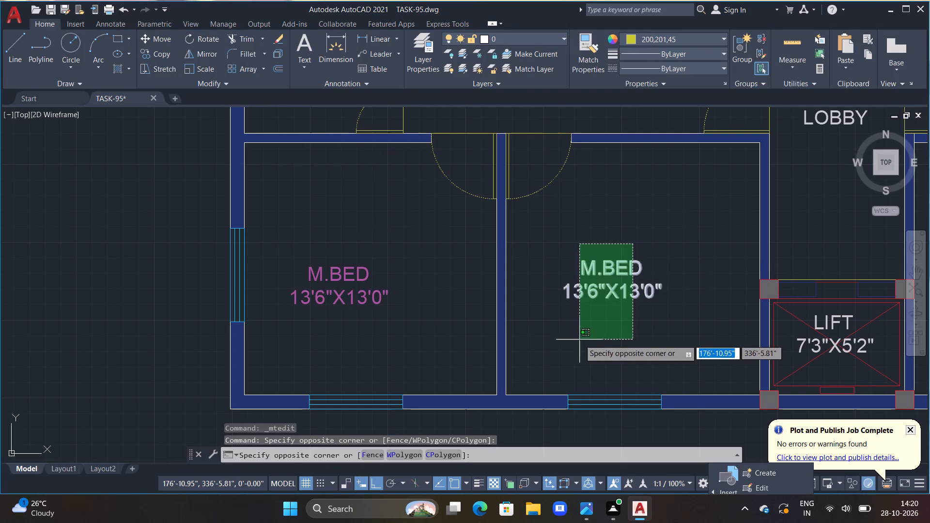
left_click(579, 339)
key("Delete")
Erase the grey M.BED labels from the eastern unit's two southern bedrooms and its northern bedroom.
scroll(594, 333, "down", 2)
middle_click_drag(592, 317, 551, 317)
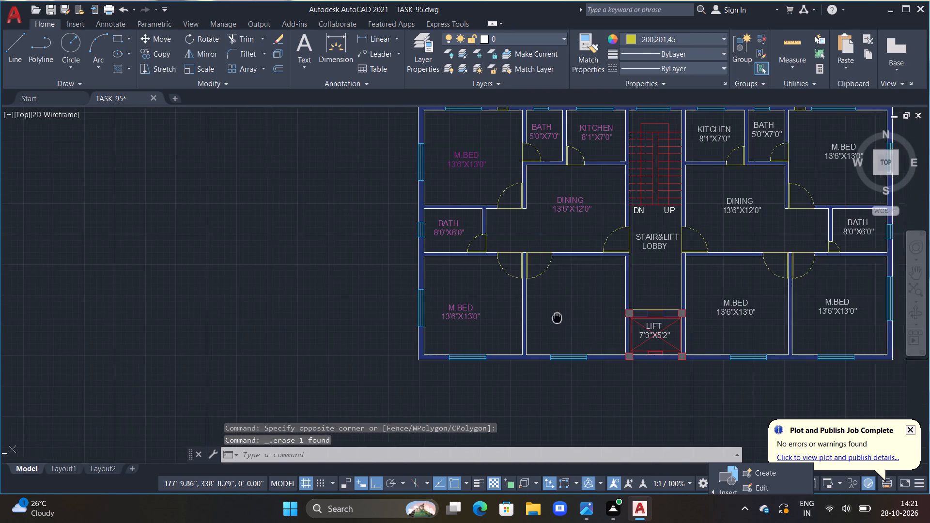
middle_click_drag(551, 317, 471, 316)
left_click_drag(654, 288, 635, 324)
left_click(635, 326)
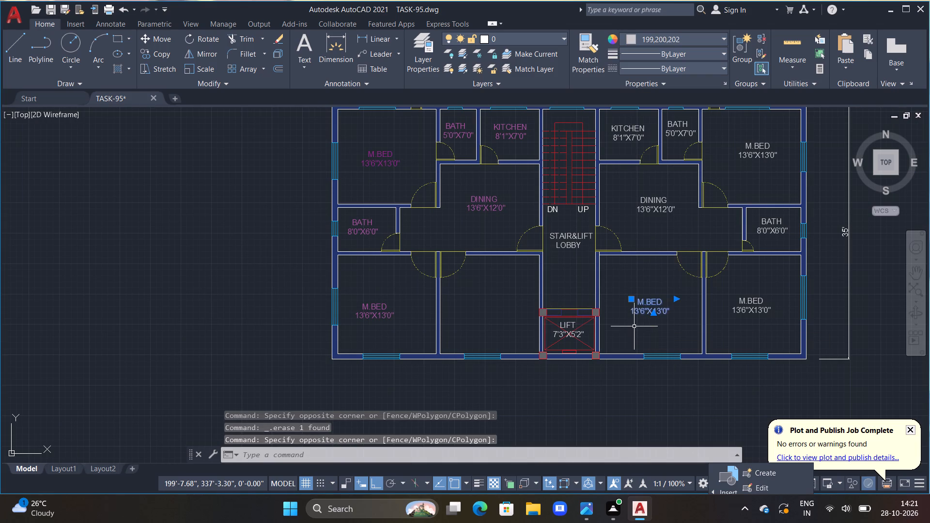
key("Delete")
left_click_drag(771, 288, 742, 327)
left_click(744, 332)
key("Delete")
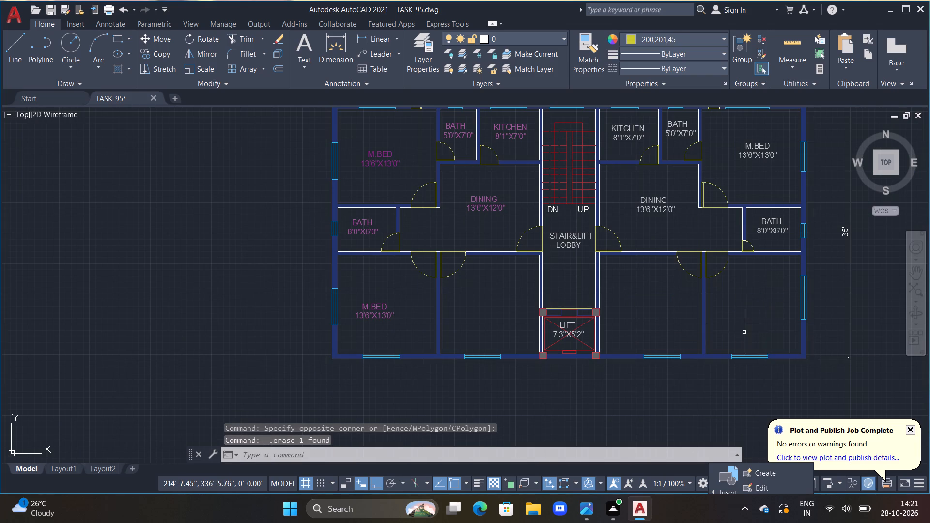
left_click_drag(758, 138, 746, 169)
left_click(745, 170)
left_click(745, 170)
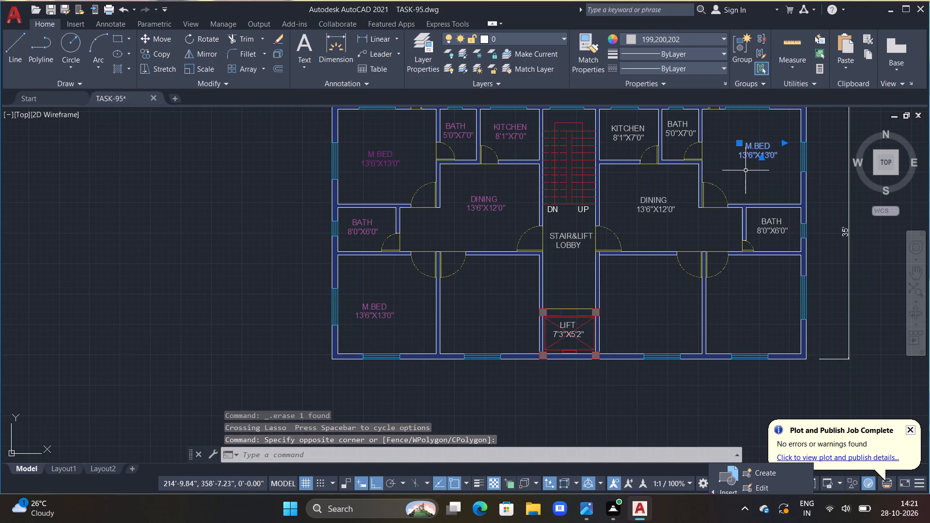
key("Delete")
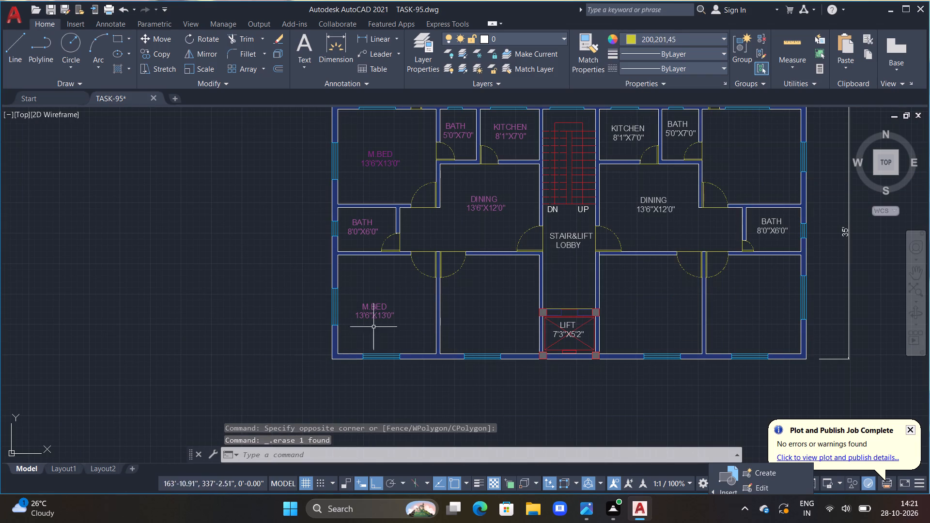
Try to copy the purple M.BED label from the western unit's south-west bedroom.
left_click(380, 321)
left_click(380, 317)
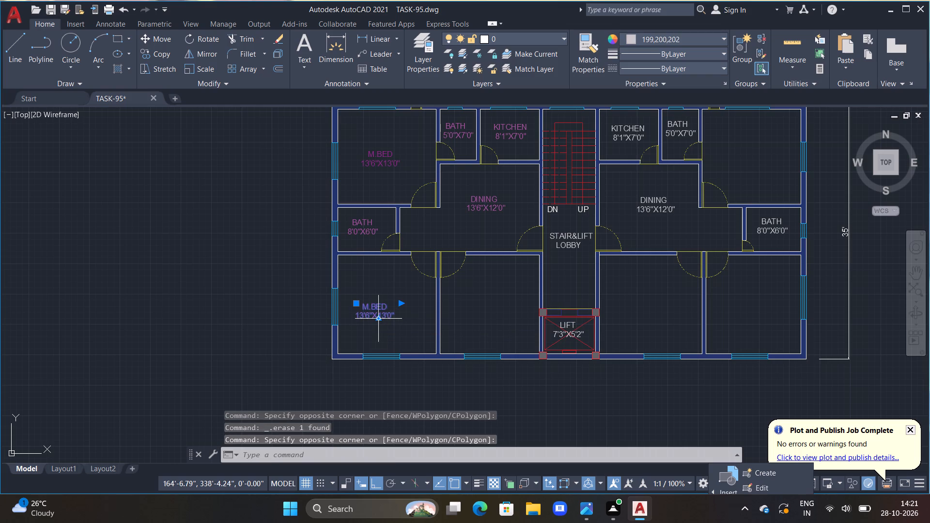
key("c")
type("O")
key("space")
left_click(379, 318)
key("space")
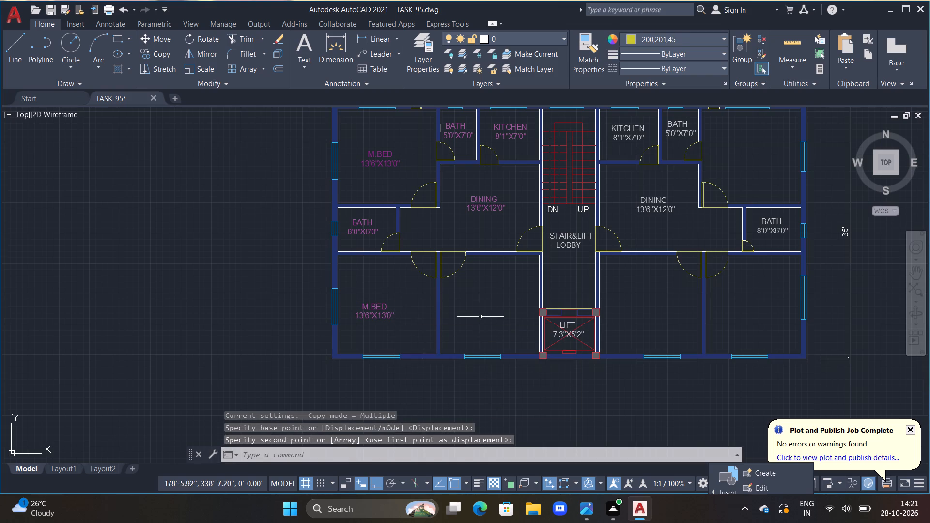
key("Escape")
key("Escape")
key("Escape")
Copy the south-west bedroom's purple M.BED label into the western unit's south-east bedroom and the eastern unit's three bedrooms, turning Ortho off for the northern one.
left_click(390, 314)
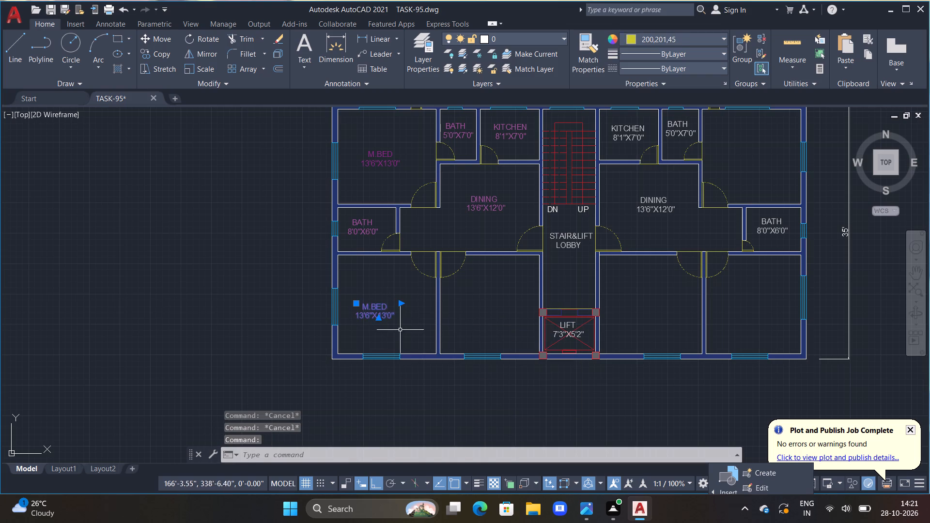
type("CO")
key("space")
left_click_drag(406, 338, 414, 339)
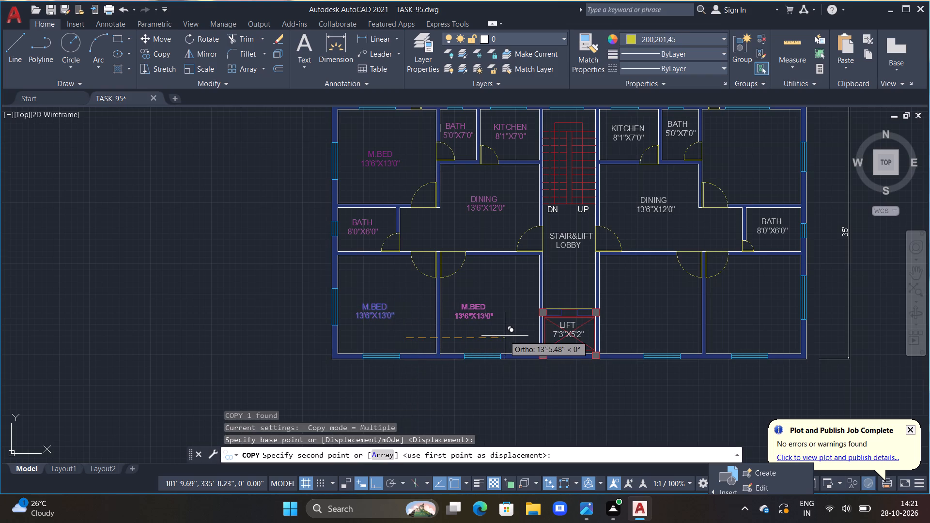
left_click(511, 334)
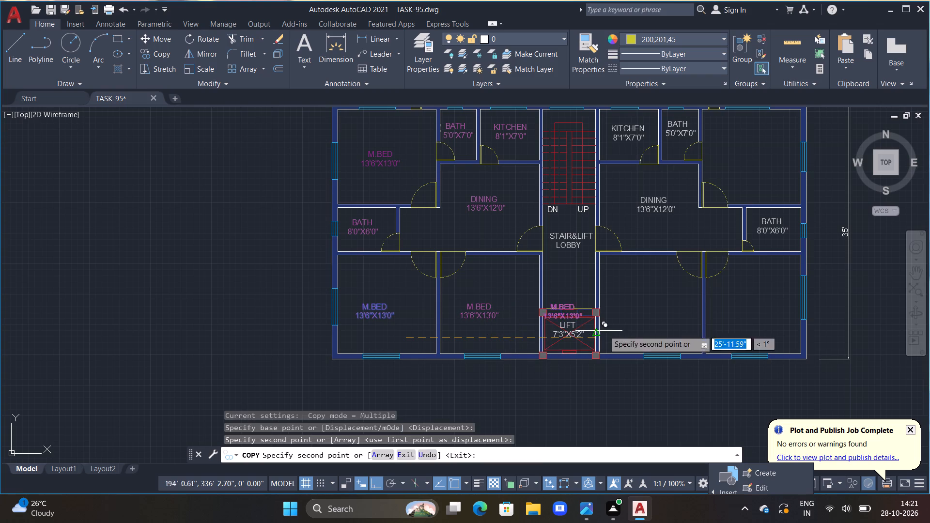
left_click(673, 320)
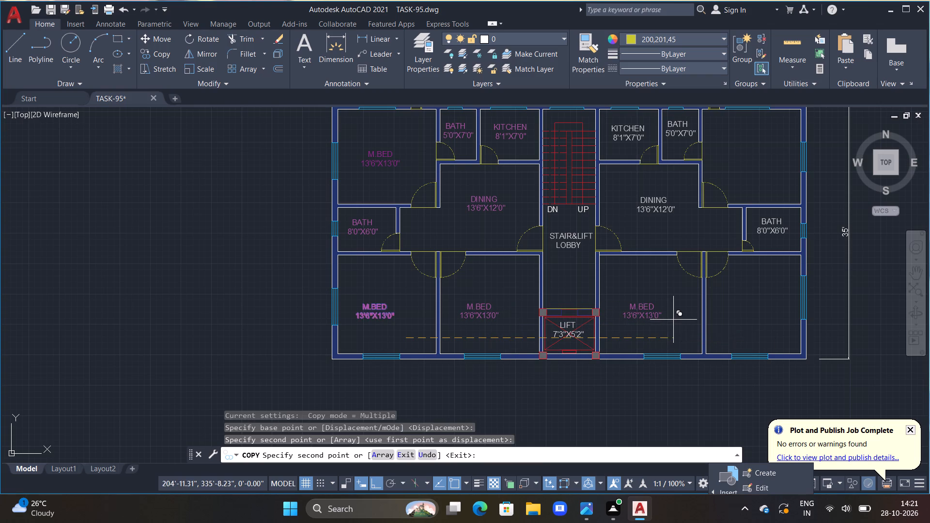
left_click(767, 315)
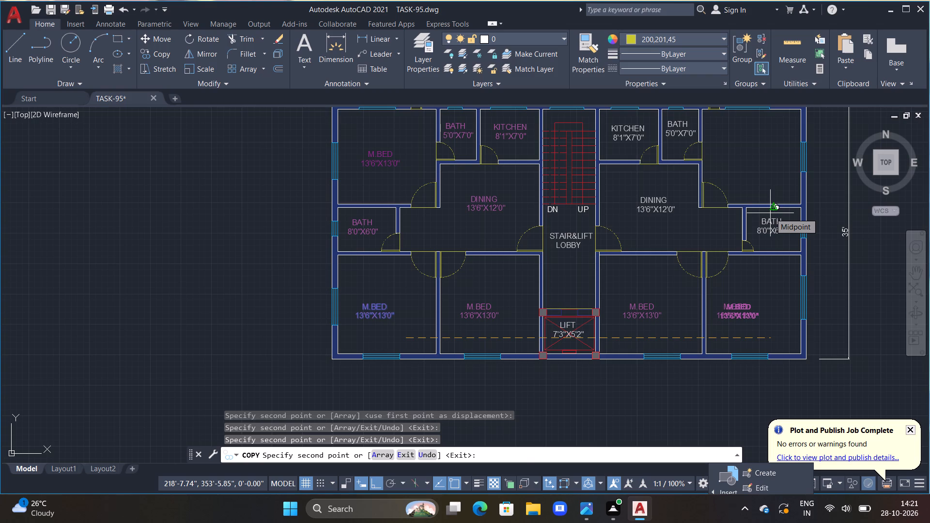
key("F8")
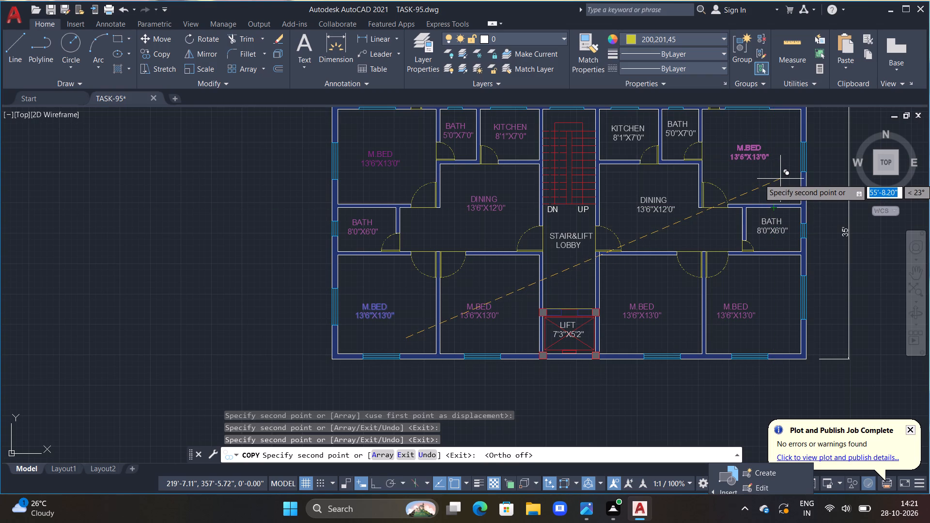
left_click(781, 178)
key("Escape")
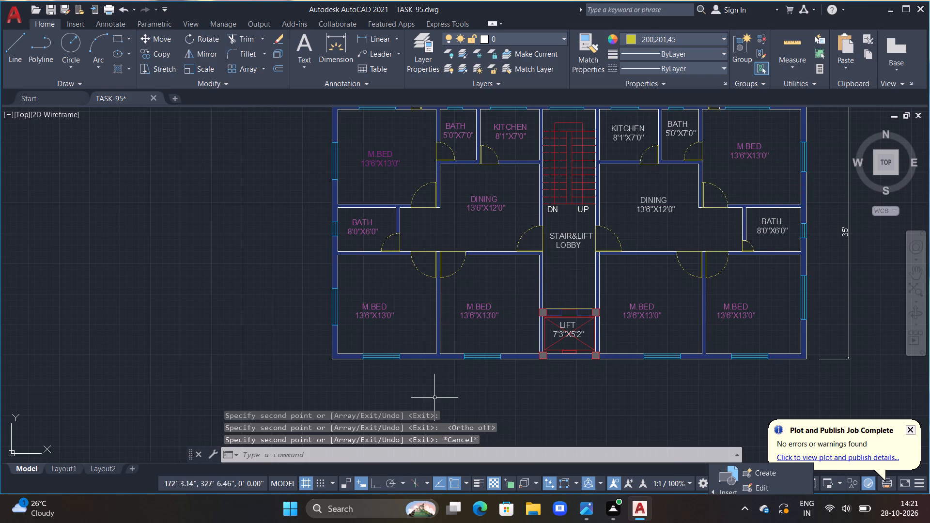
Recolour both lines of the LIFT 7'3"X5'2" label to 169,83,160.
middle_click_drag(471, 341, 370, 365)
scroll(459, 358, "up", 1)
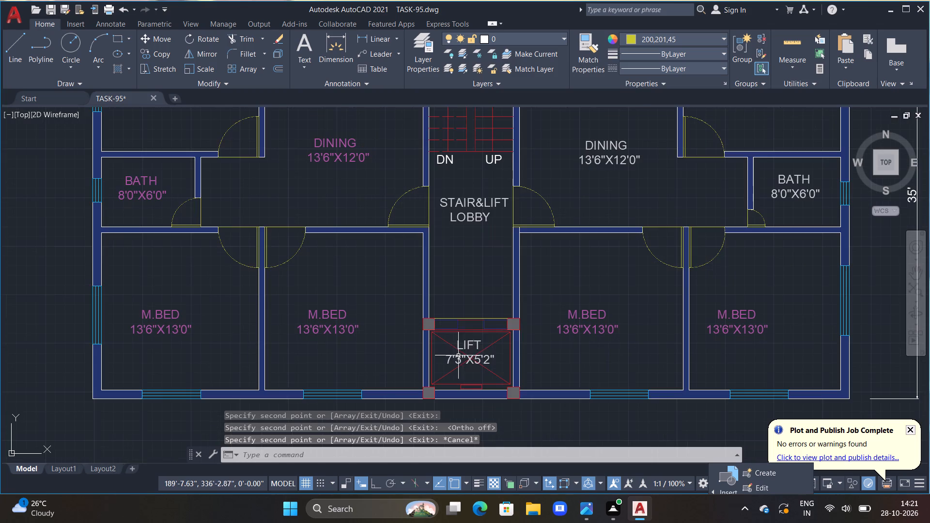
double_click(462, 345)
double_click(462, 345)
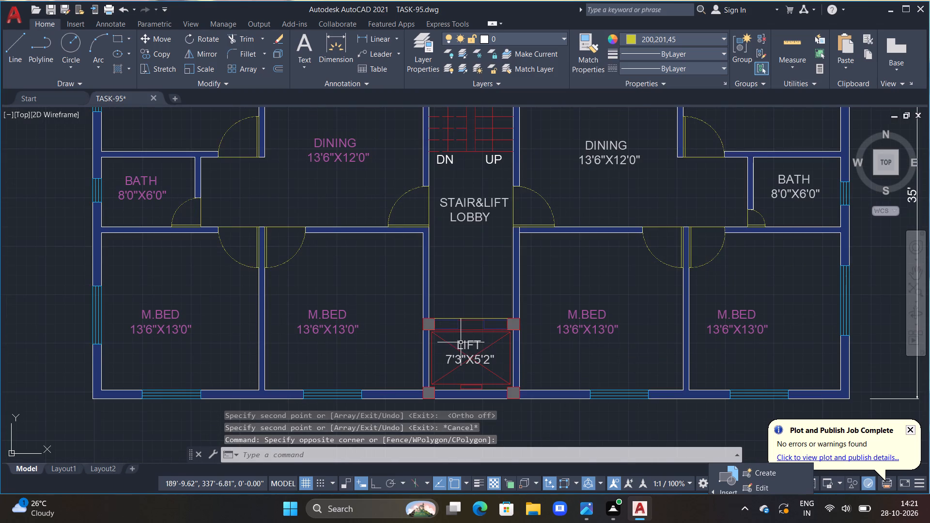
double_click(461, 341)
key("Escape")
double_click(459, 341)
scroll(475, 365, "up", 1)
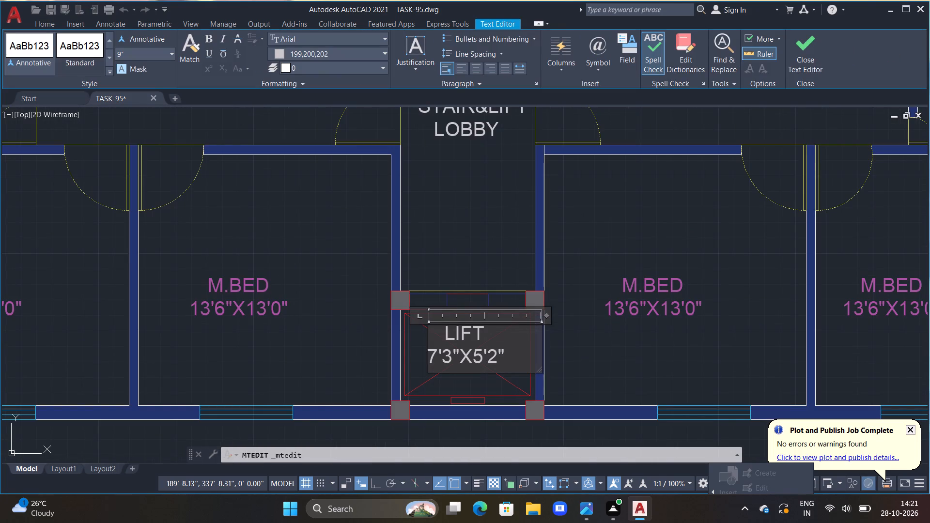
left_click_drag(506, 356, 421, 328)
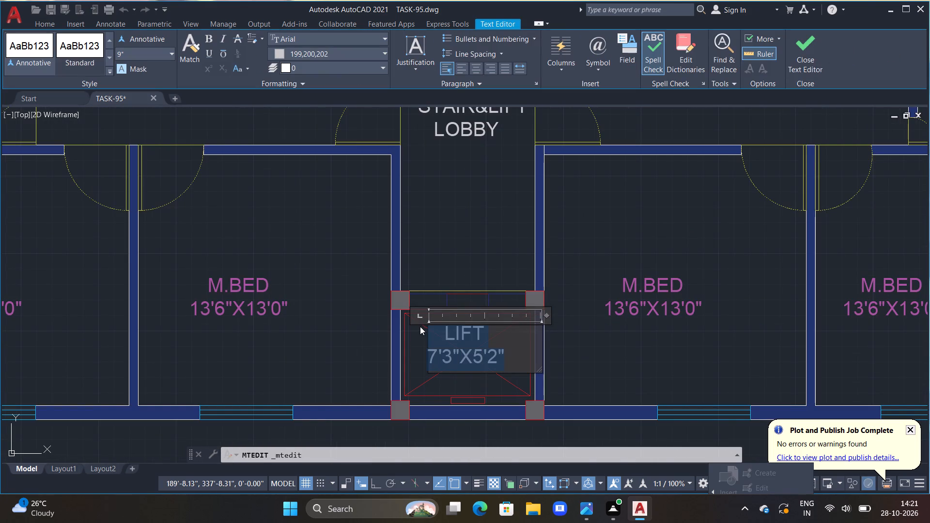
left_click(288, 50)
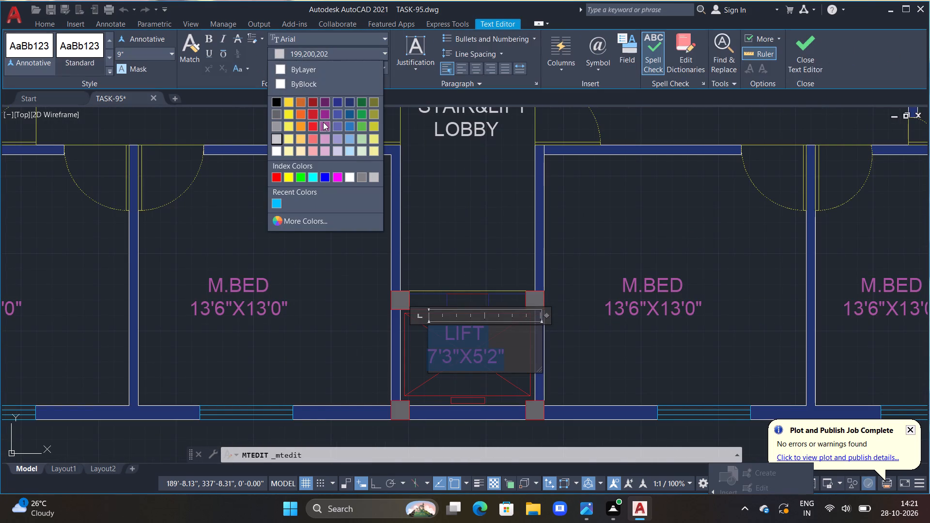
left_click(323, 122)
left_click(467, 253)
Recolour both lines of the STAIR&LIFT LOBBY label to purple 169,83,160.
middle_click_drag(472, 246, 497, 405)
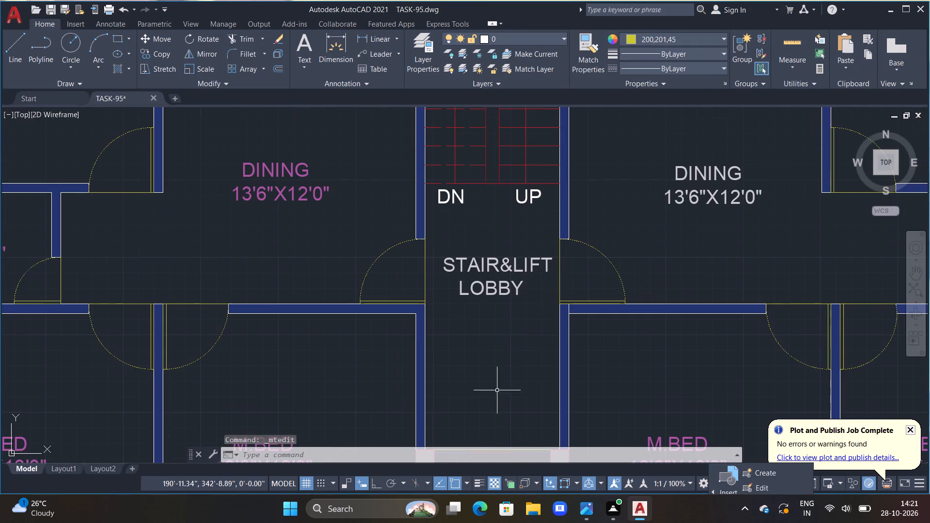
double_click(488, 284)
scroll(501, 287, "up", 1)
left_click_drag(533, 293, 468, 288)
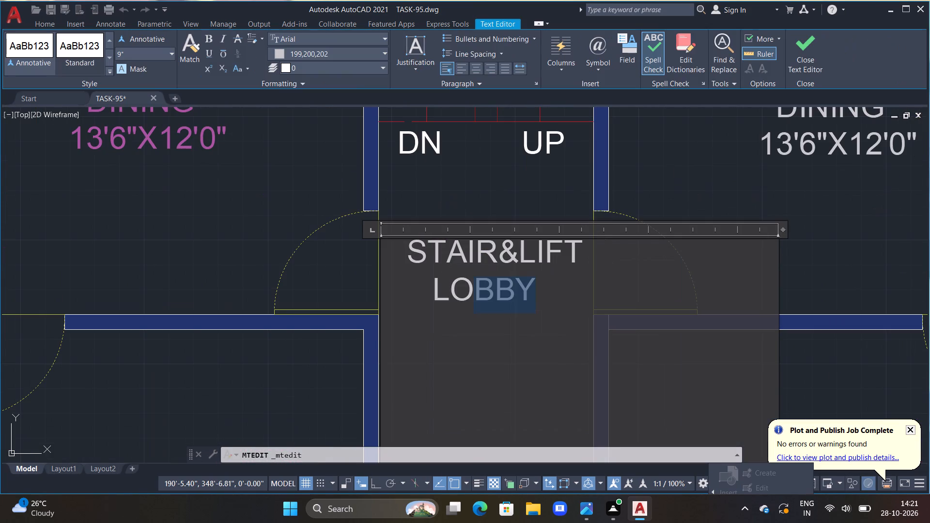
left_click_drag(468, 288, 385, 252)
left_click(343, 49)
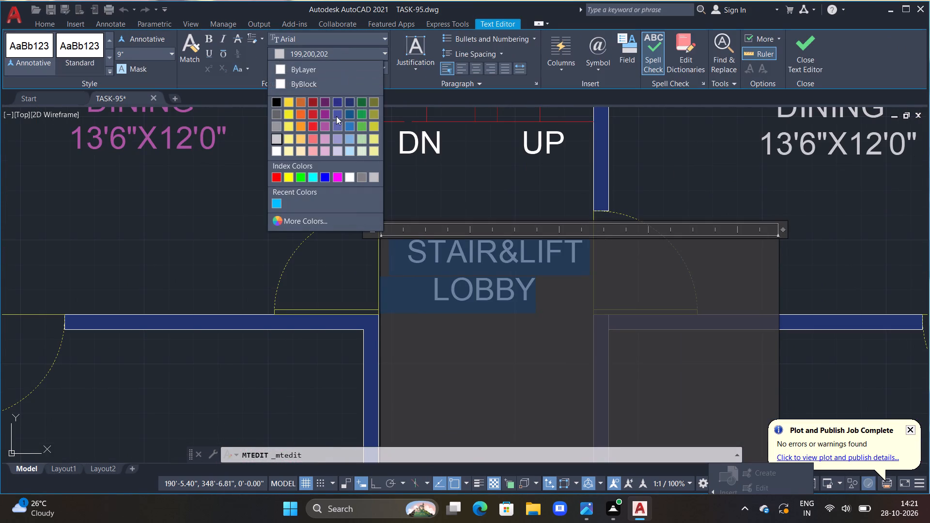
left_click(323, 127)
left_click(484, 191)
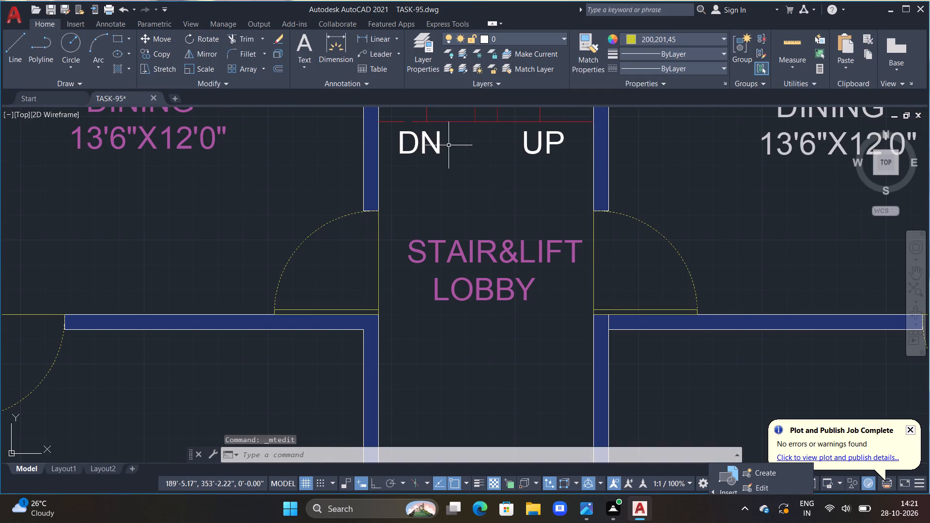
Recolour the DN label at the foot of the stairs to purple 169,83,160.
double_click(442, 140)
left_click_drag(440, 141, 307, 158)
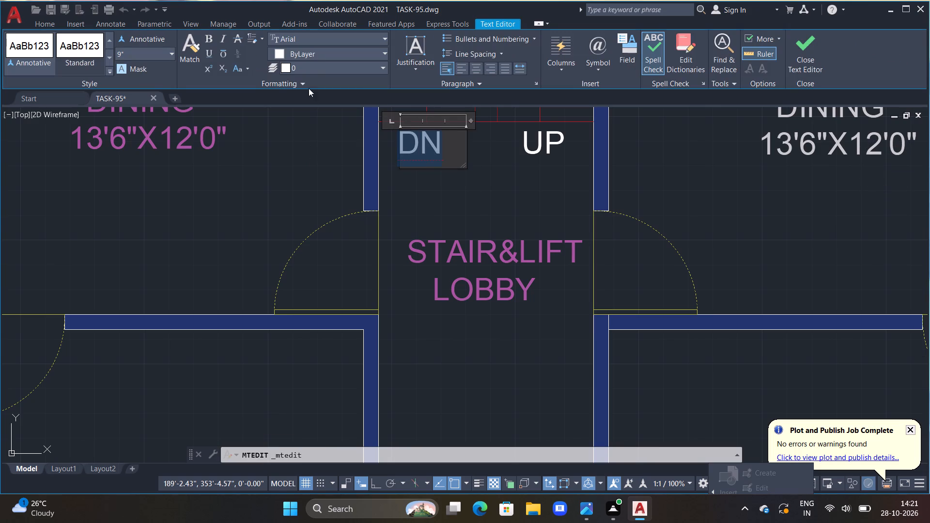
left_click(313, 55)
left_click(327, 124)
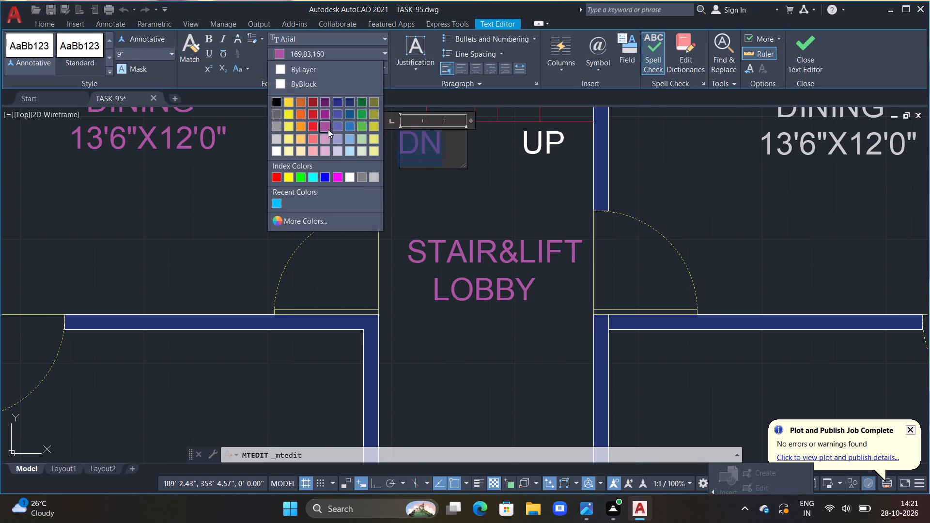
left_click_drag(425, 161, 430, 164)
left_click(469, 184)
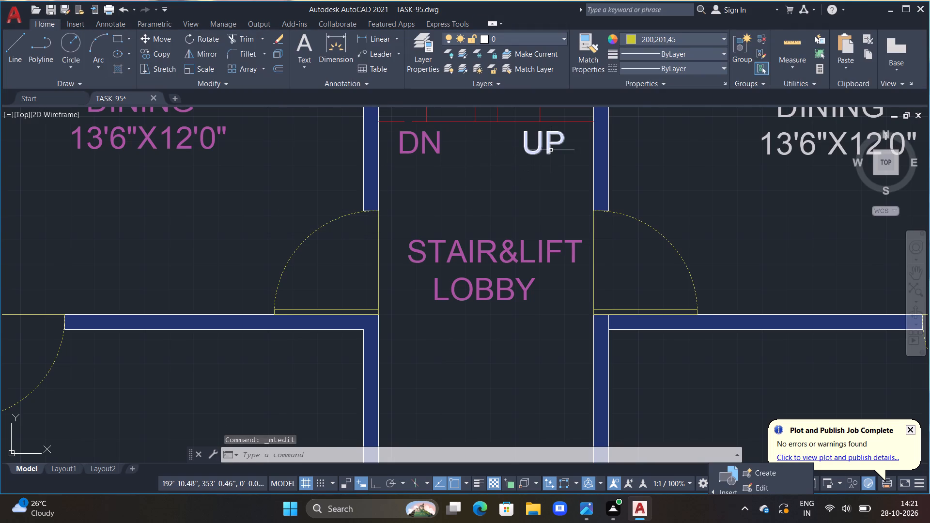
Recolour the UP label at the foot of the stairs to purple 169,83,160.
double_click(547, 146)
left_click_drag(560, 152, 510, 153)
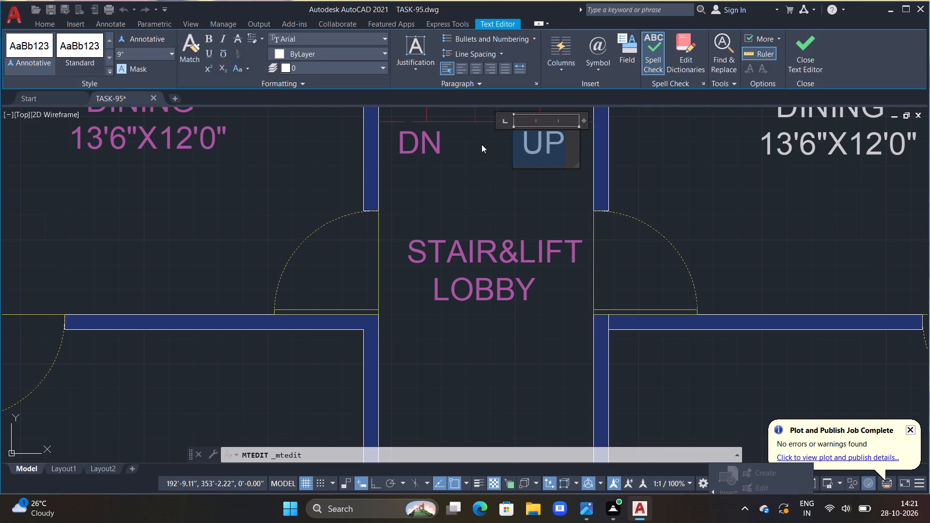
left_click(365, 50)
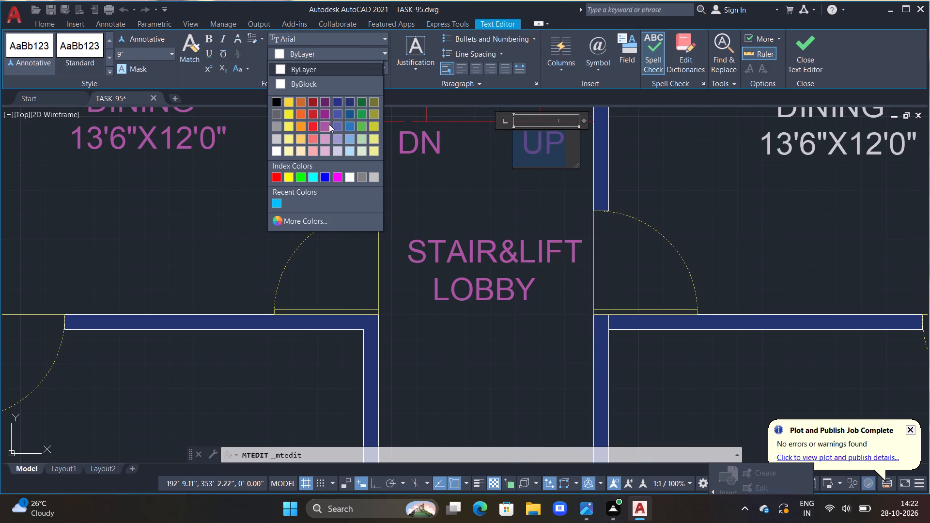
left_click(324, 129)
left_click(530, 192)
Recolour both lines of the eastern unit's DINING 13'6"X12'0" label to purple 169,83,160.
scroll(531, 192, "down", 3)
middle_click_drag(534, 242, 240, 336)
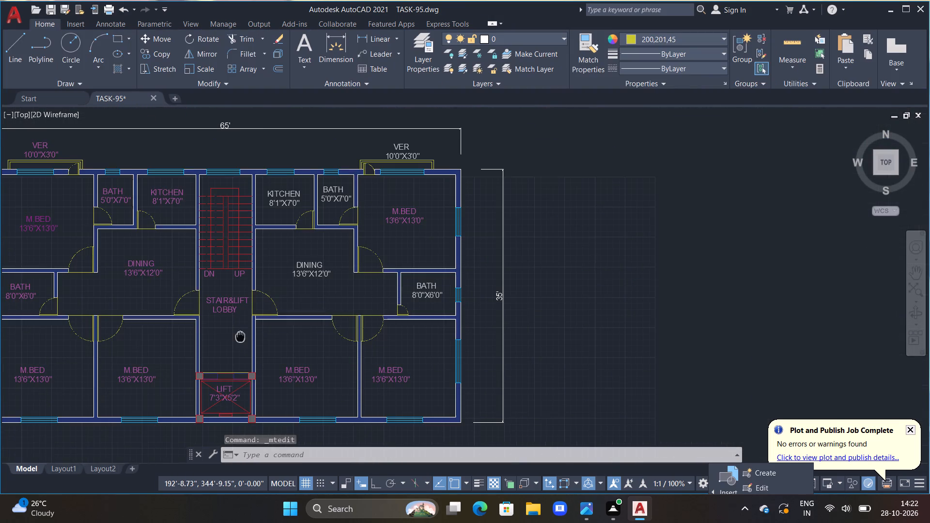
middle_click_drag(240, 336, 240, 336)
scroll(317, 327, "up", 1)
double_click(297, 244)
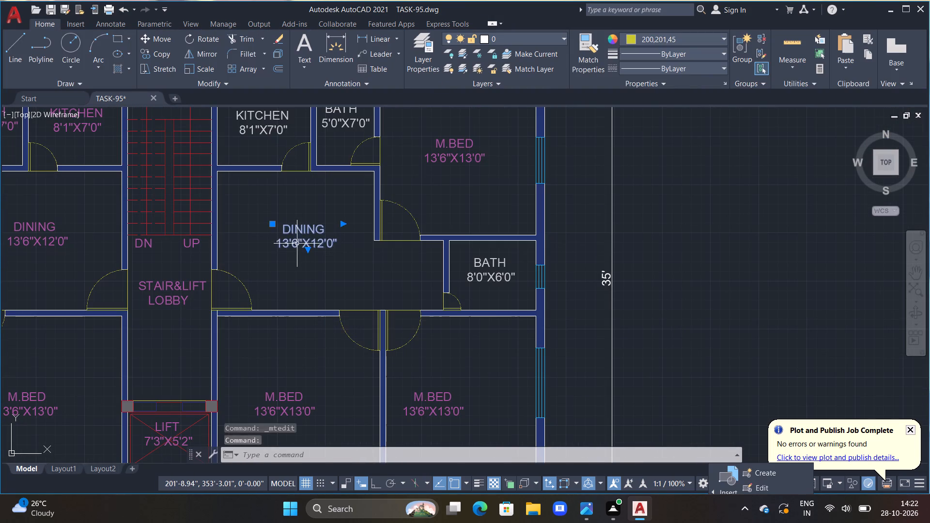
scroll(315, 245, "up", 2)
left_click_drag(372, 246, 271, 243)
left_click_drag(266, 243, 256, 242)
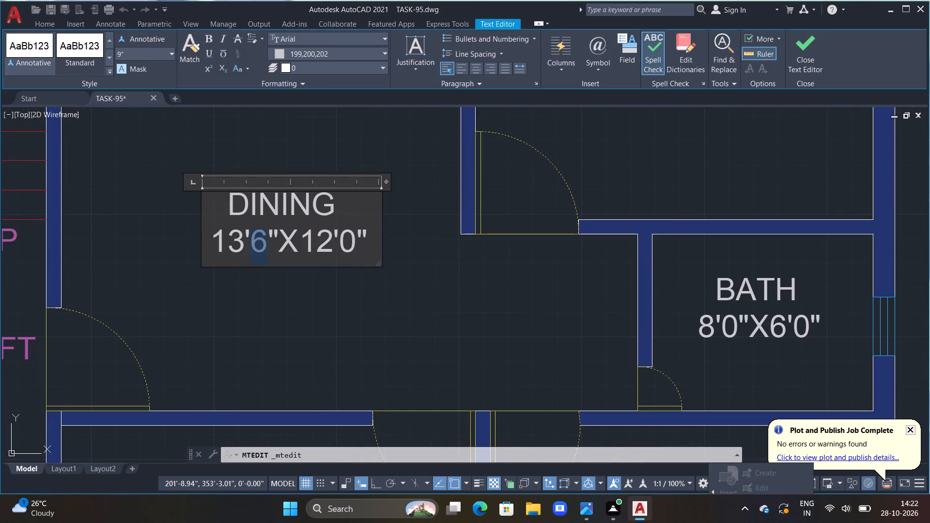
left_click_drag(256, 242, 208, 216)
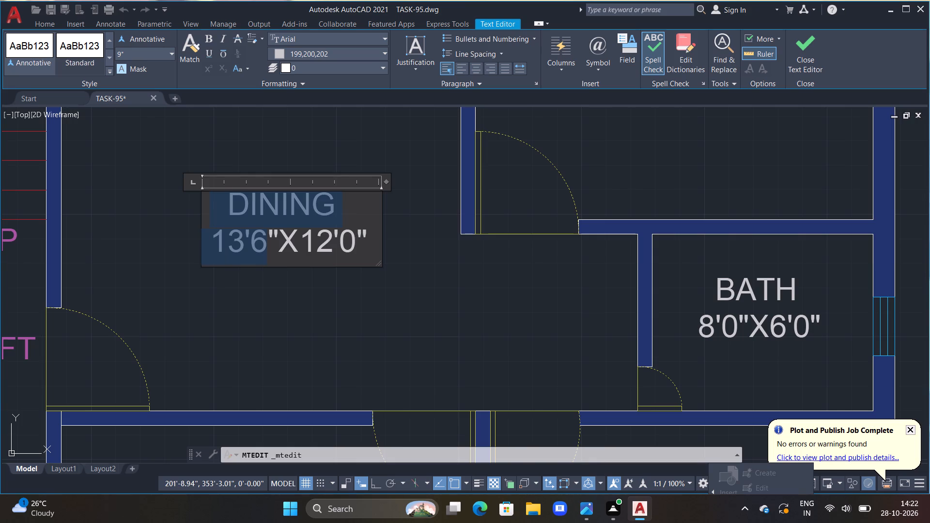
left_click_drag(370, 232, 212, 217)
left_click(211, 217)
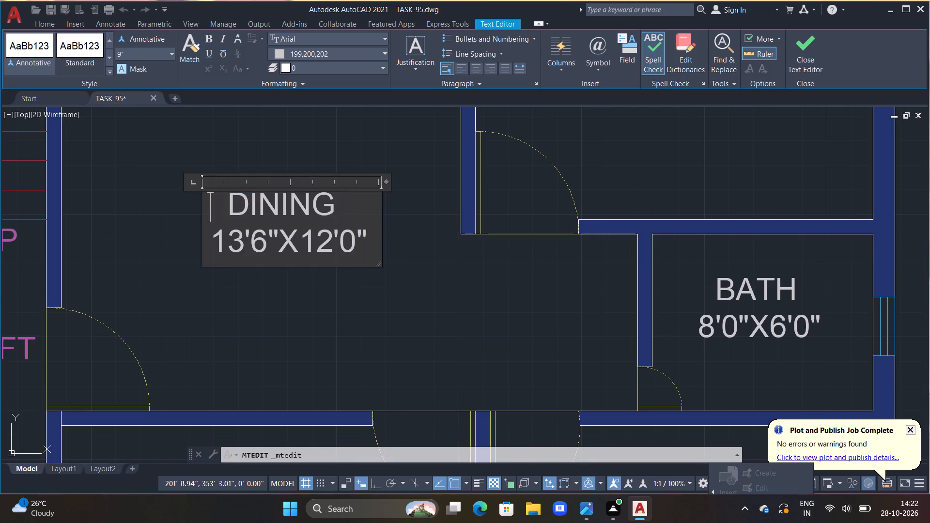
left_click_drag(367, 239, 356, 237)
left_click_drag(356, 237, 227, 222)
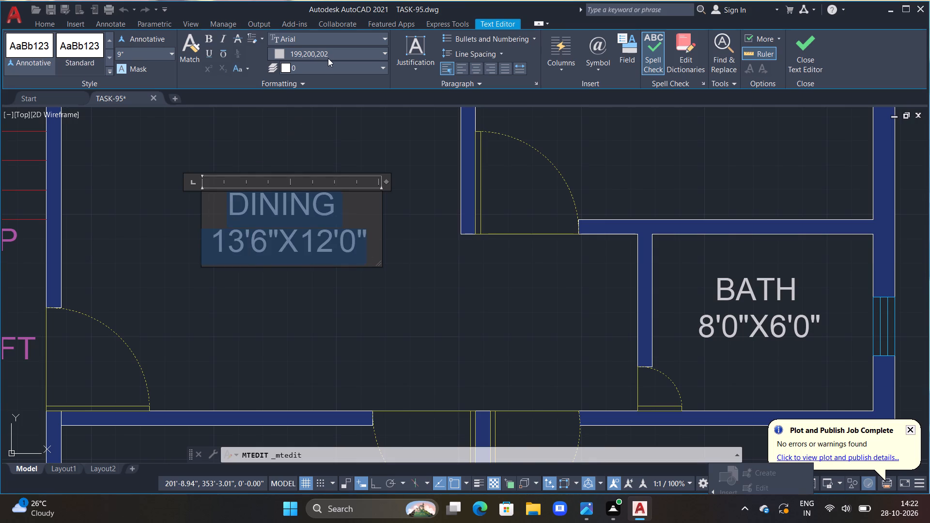
left_click(328, 58)
left_click(324, 125)
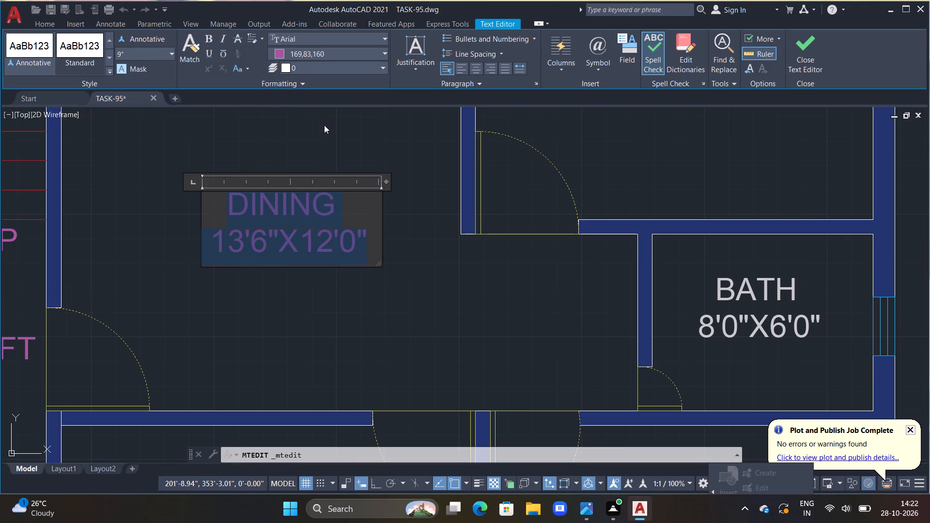
key("Escape")
scroll(391, 281, "down", 2)
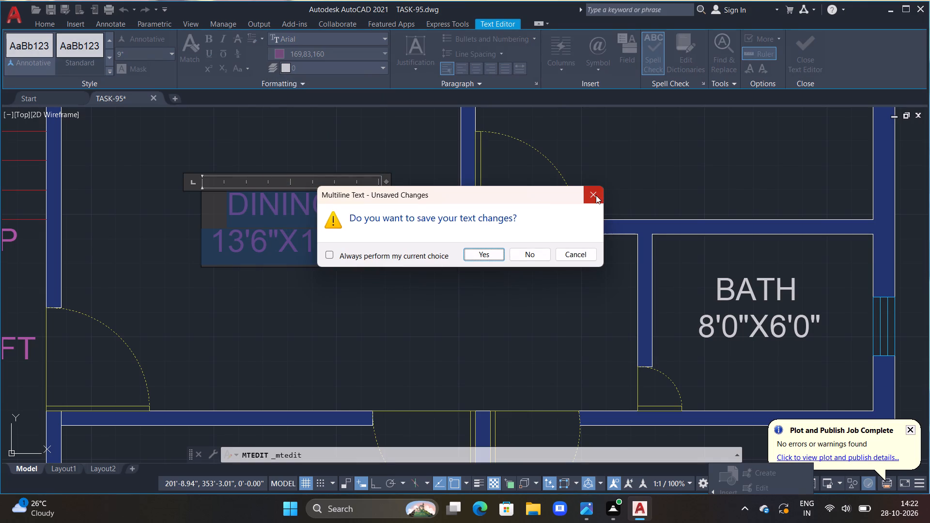
left_click(596, 195)
Recolour both lines of the eastern unit's BATH 8'0"X6'0" label to purple 169,83,160.
middle_click_drag(576, 321, 395, 334)
left_click(521, 289)
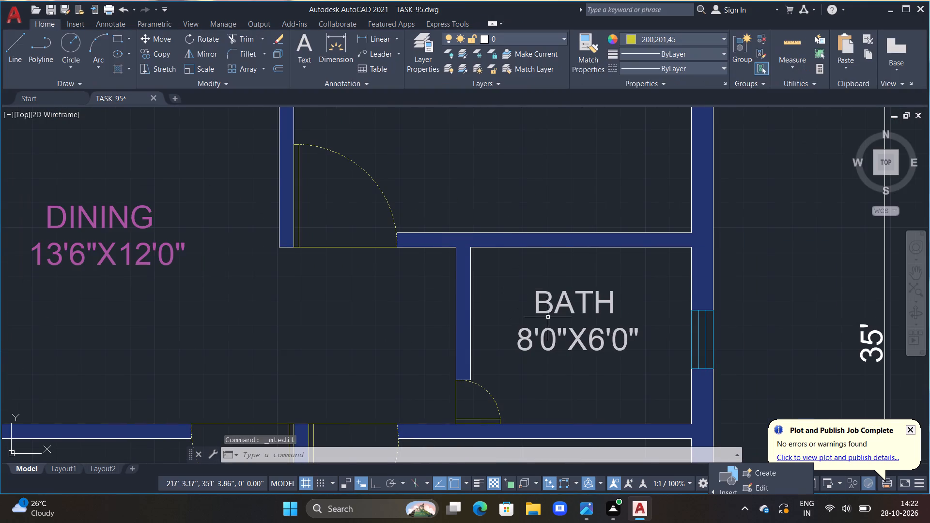
double_click(582, 340)
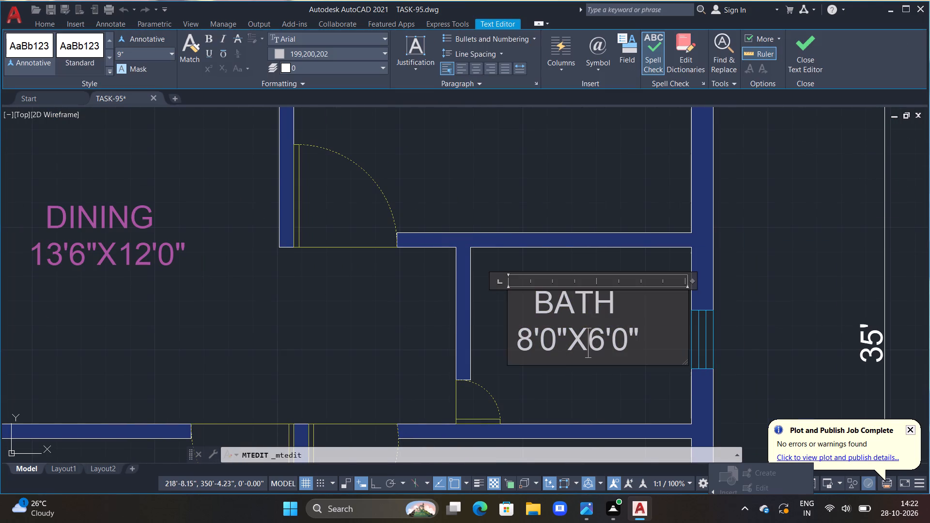
left_click_drag(643, 337, 512, 325)
left_click(511, 324)
left_click_drag(641, 336, 531, 322)
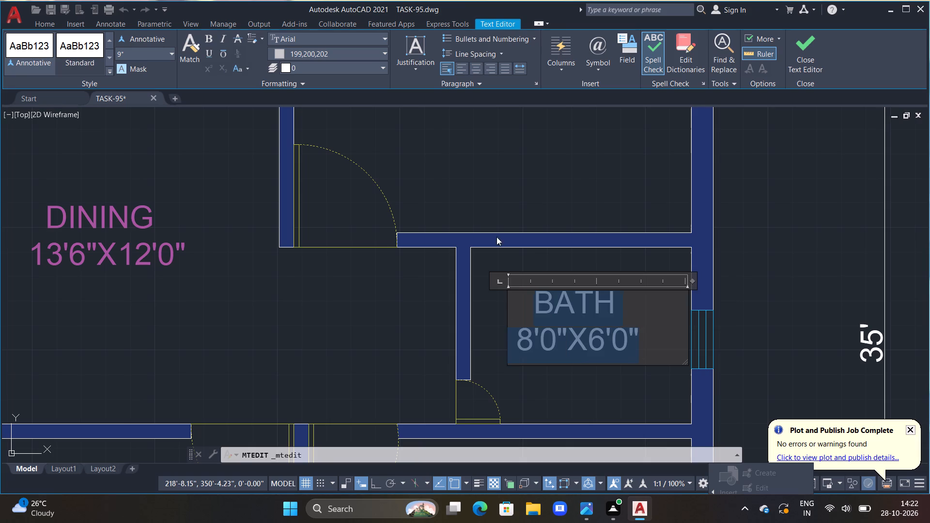
left_click(371, 54)
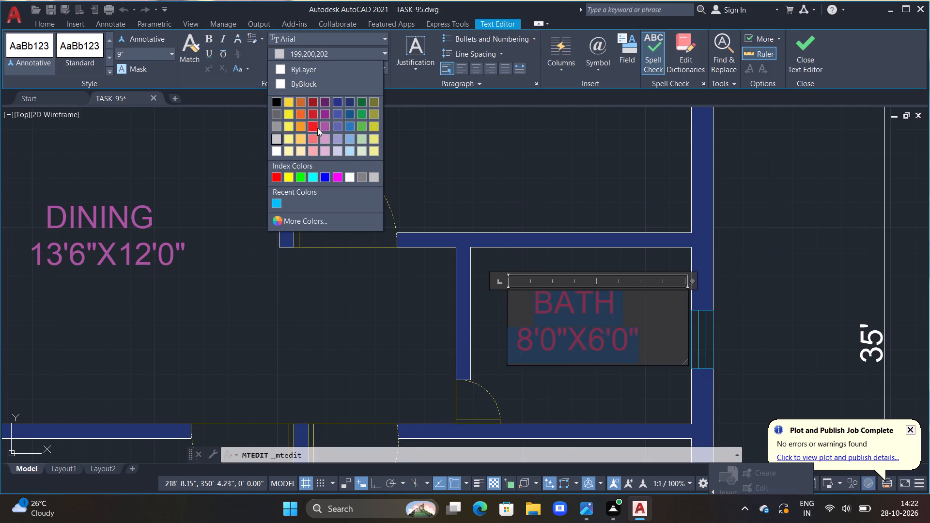
left_click(324, 129)
Recolour both lines of the eastern unit's BATH 5'0"X7'0" label to purple 169,83,160.
middle_click_drag(519, 170, 512, 380)
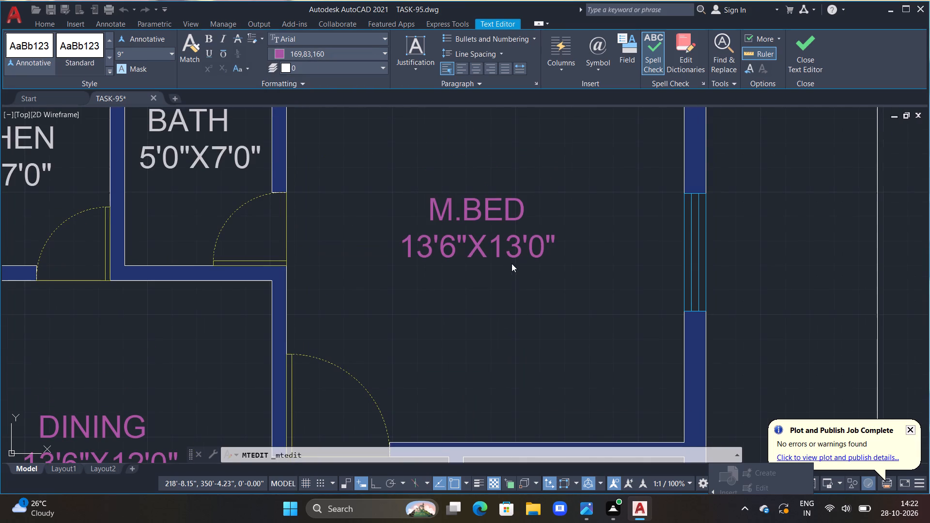
middle_click_drag(183, 179, 292, 298)
left_click(277, 269)
double_click(276, 267)
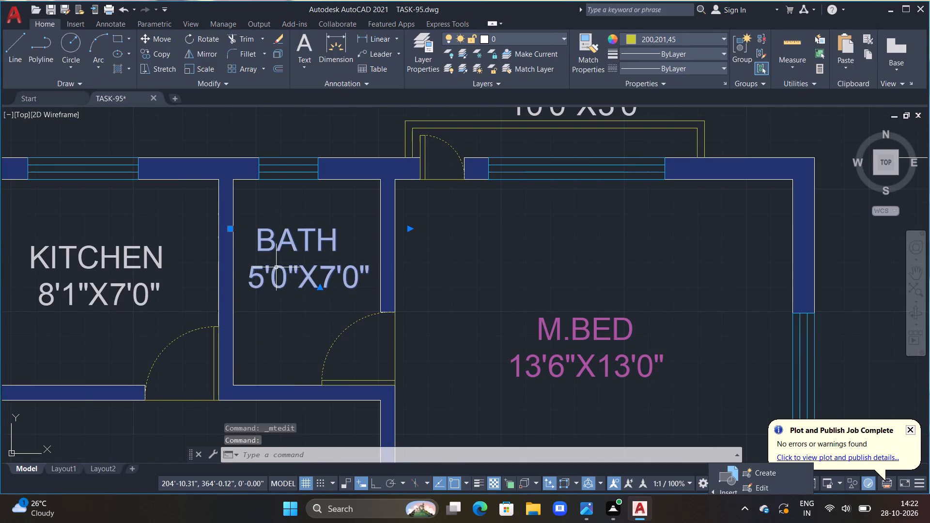
left_click_drag(374, 276, 275, 261)
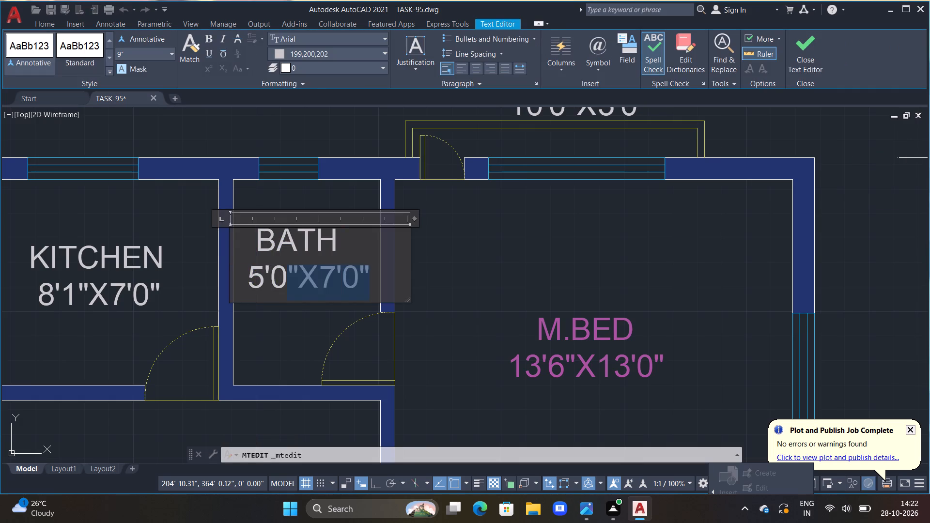
left_click_drag(275, 261, 252, 254)
left_click(323, 58)
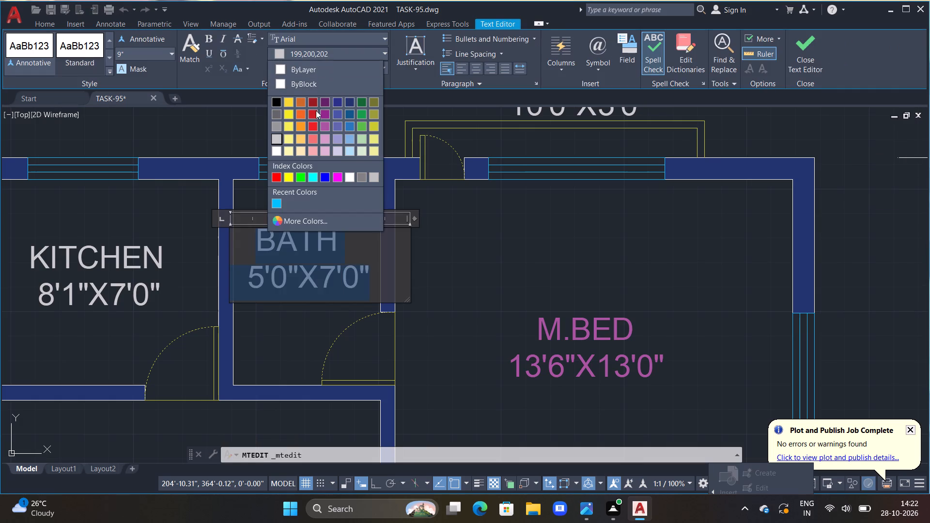
left_click(321, 125)
left_click(134, 252)
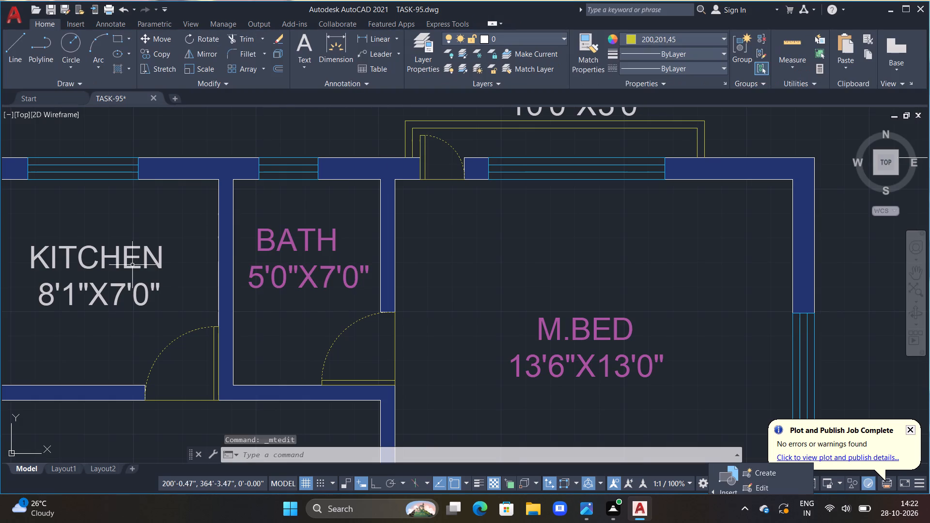
Recolour both lines of the eastern unit's KITCHEN 8'1"X7'0" label to purple 169,83,160.
double_click(124, 286)
left_click_drag(162, 297, 34, 270)
left_click(355, 49)
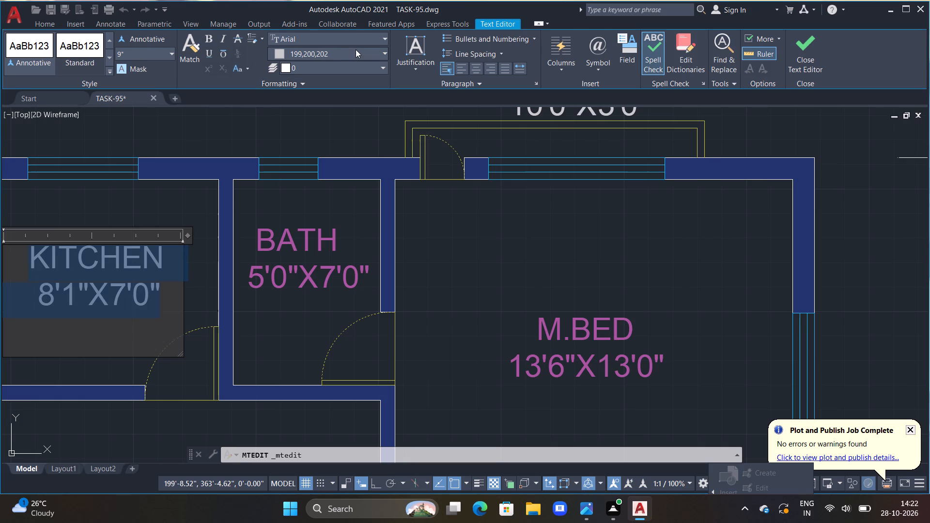
left_click(322, 125)
Recolour both lines of the eastern unit's VER 10'0"X3'0" label above the northern bedroom to purple 169,83,160.
scroll(392, 269, "down", 2)
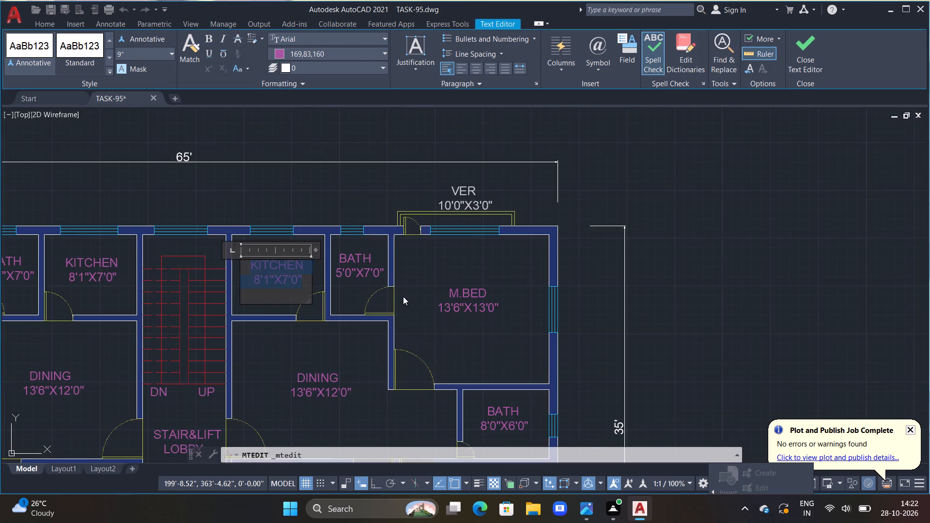
scroll(403, 296, "down", 1)
middle_click_drag(407, 296, 525, 184)
middle_click_drag(529, 192, 543, 333)
scroll(587, 272, "up", 2)
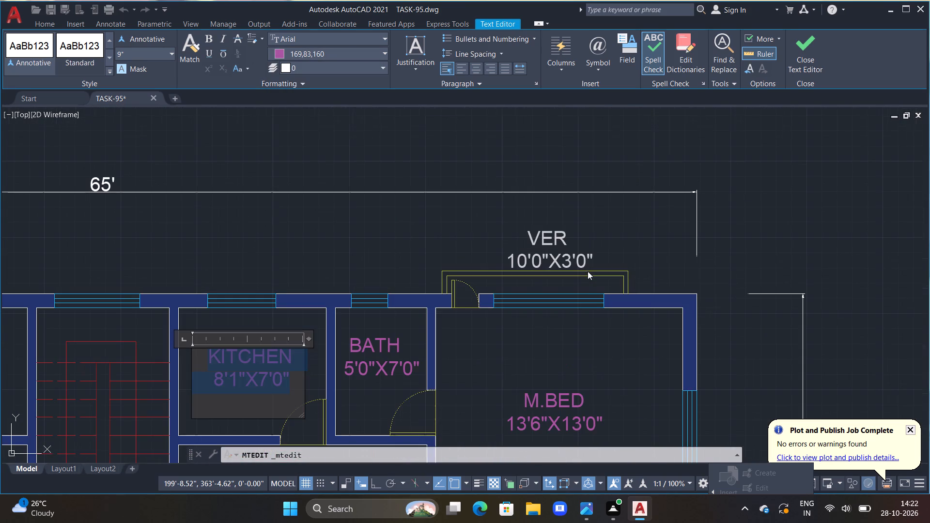
left_click(554, 232)
double_click(550, 232)
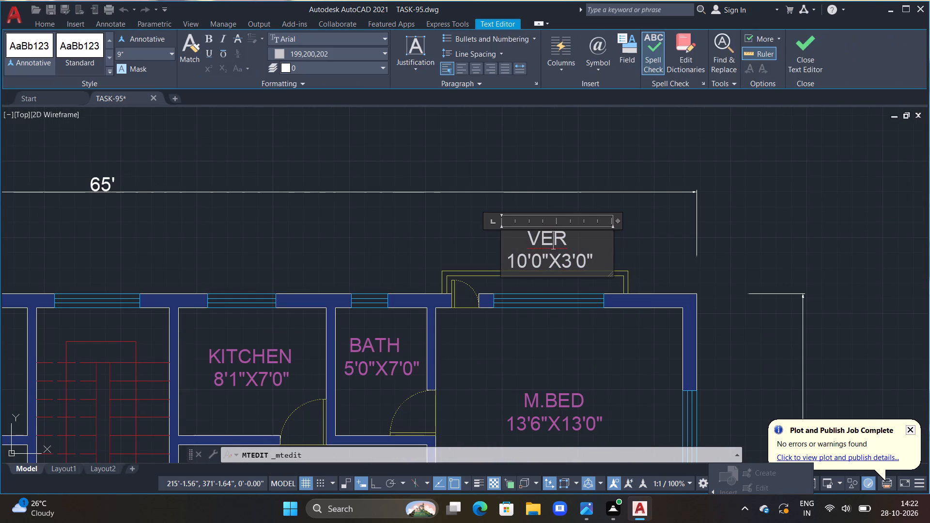
left_click_drag(599, 256, 506, 249)
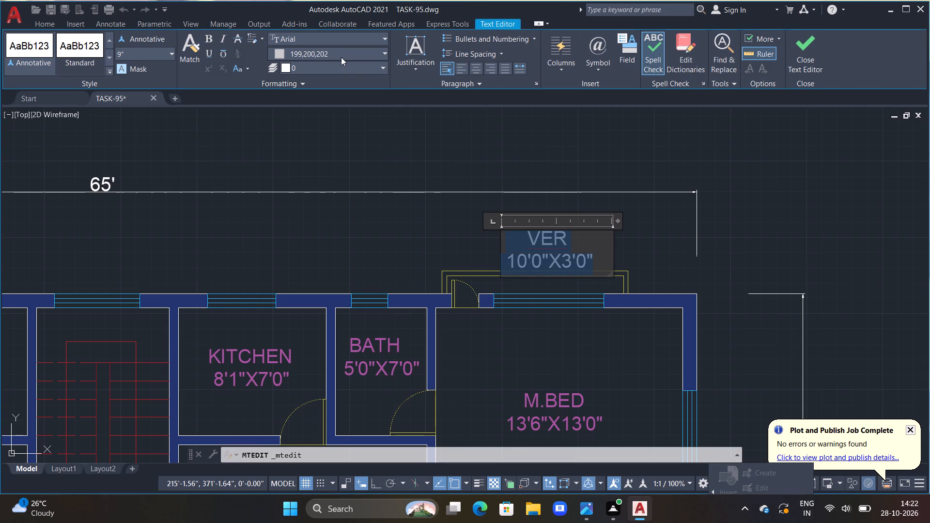
left_click(341, 57)
left_click(321, 126)
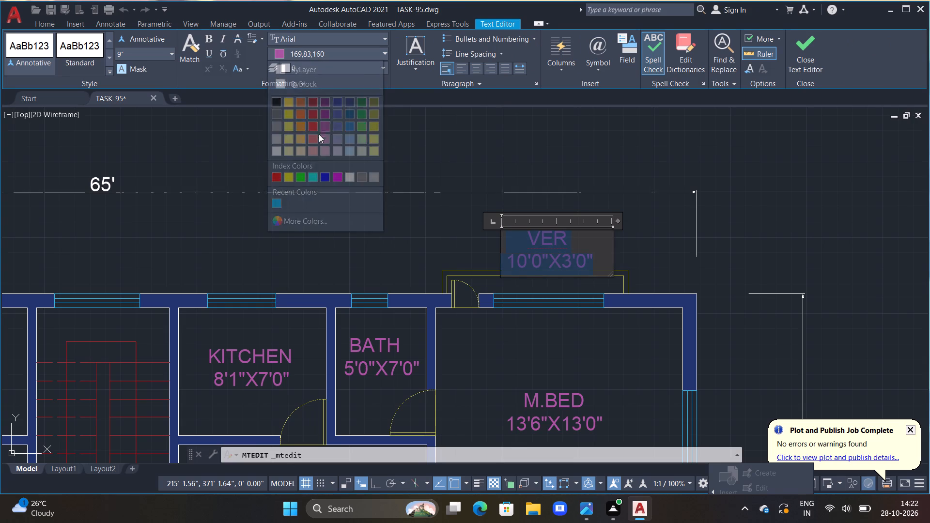
scroll(296, 192, "down", 2)
middle_click_drag(268, 208, 539, 217)
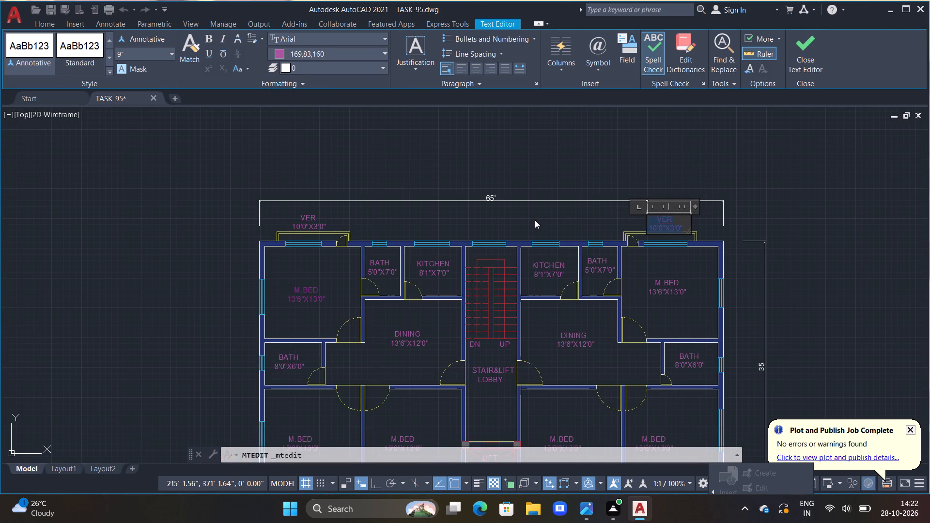
Finish editing the eastern unit's VER label and save the TASK-95 drawing.
key("Escape")
left_click(590, 198)
left_click(566, 222)
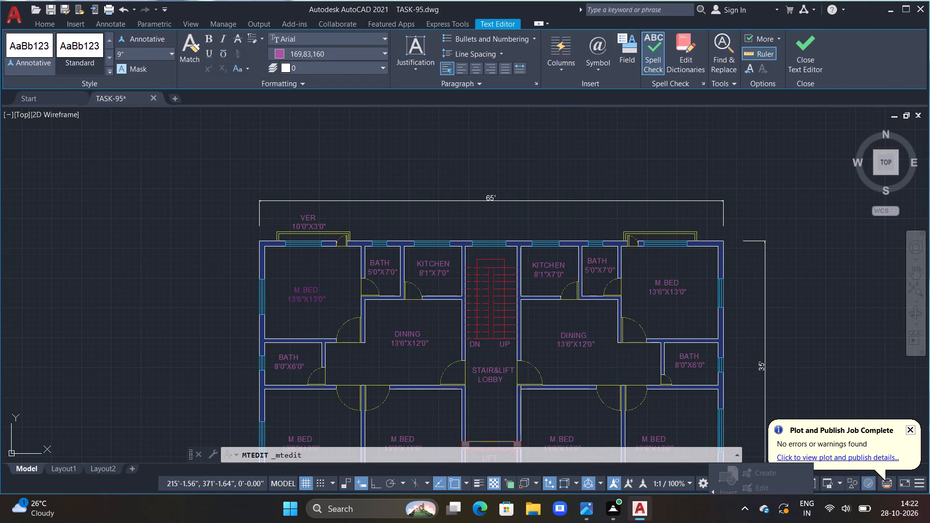
middle_click_drag(601, 278, 542, 206)
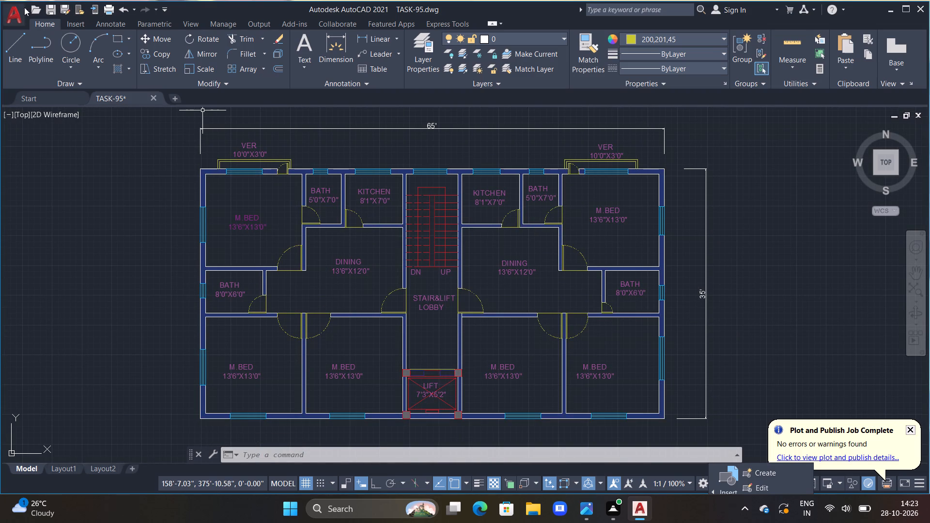
key("ctrl+s")
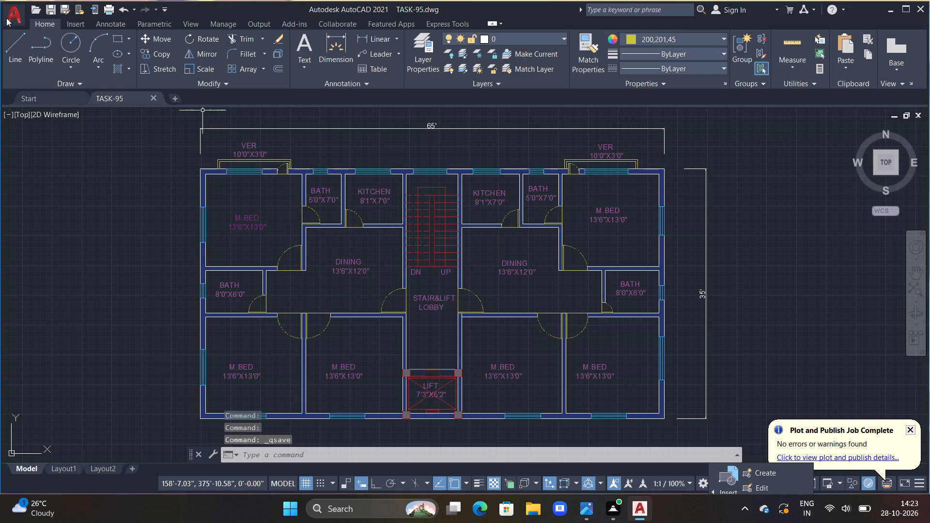
key("ctrl+s")
Set up a plot with AutoCAD PDF (High Quality Print).pc3, units in inches, and a plot window enclosing the whole dimensioned floor plan.
left_click(14, 15)
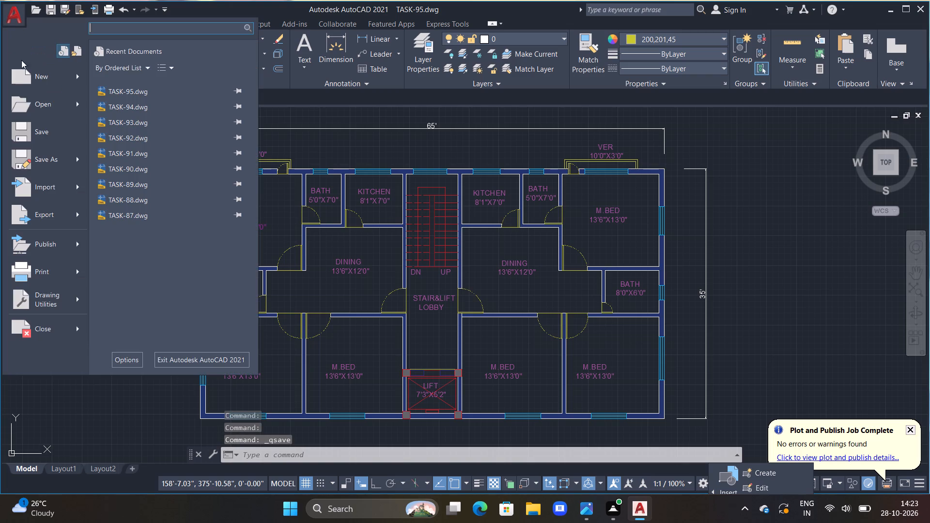
left_click(19, 272)
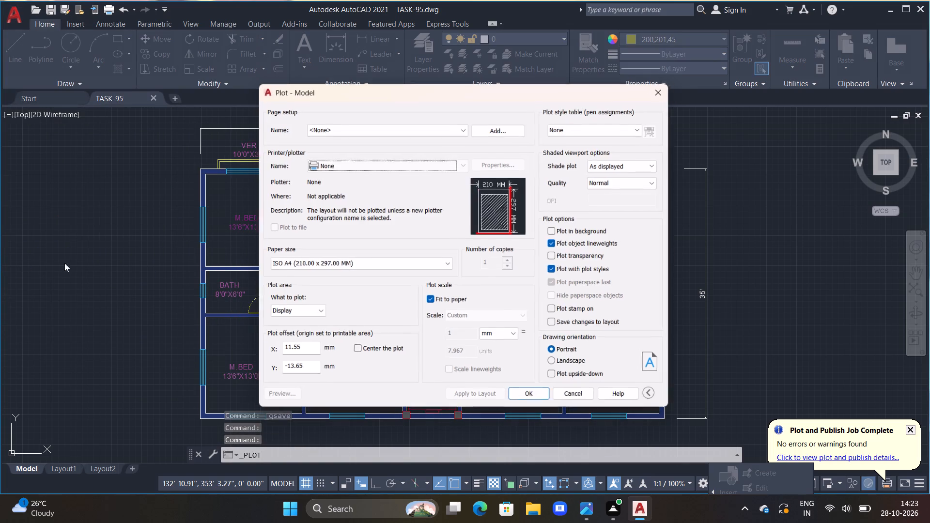
left_click(364, 165)
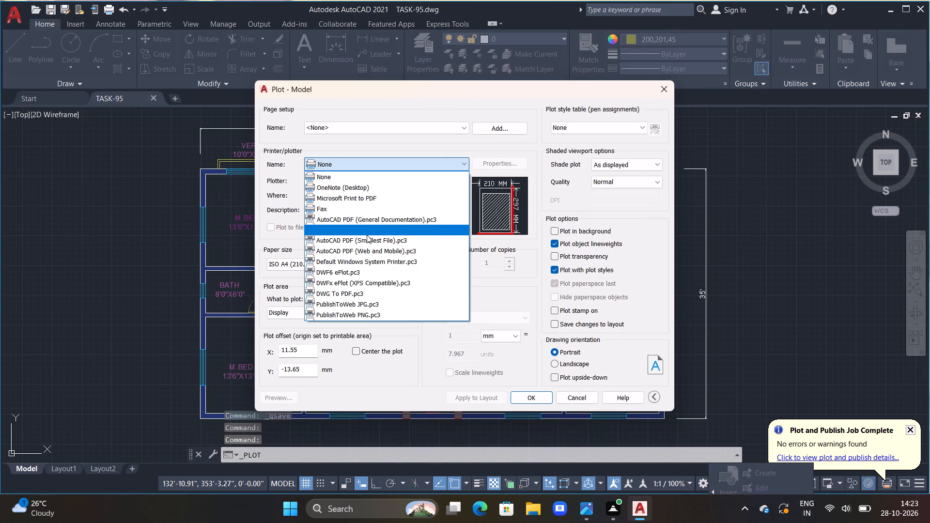
left_click(367, 232)
left_click(496, 338)
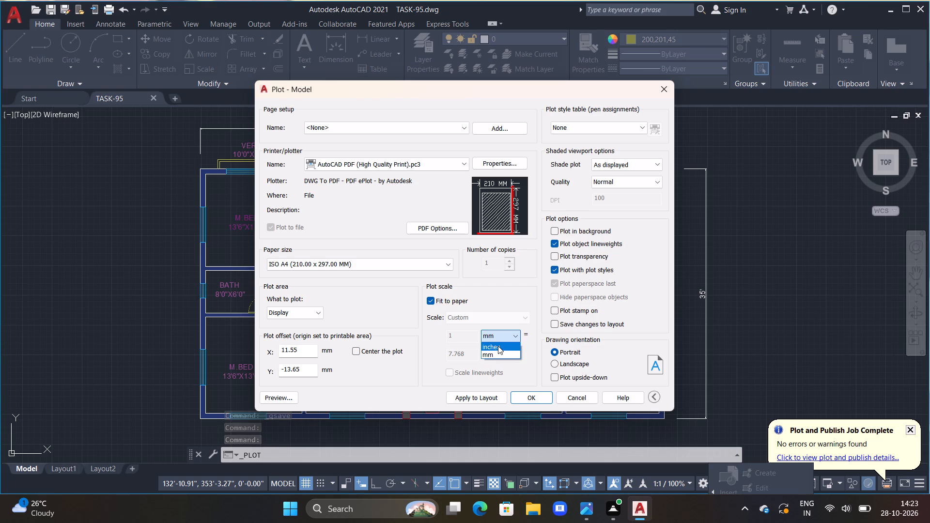
left_click(498, 346)
left_click(317, 315)
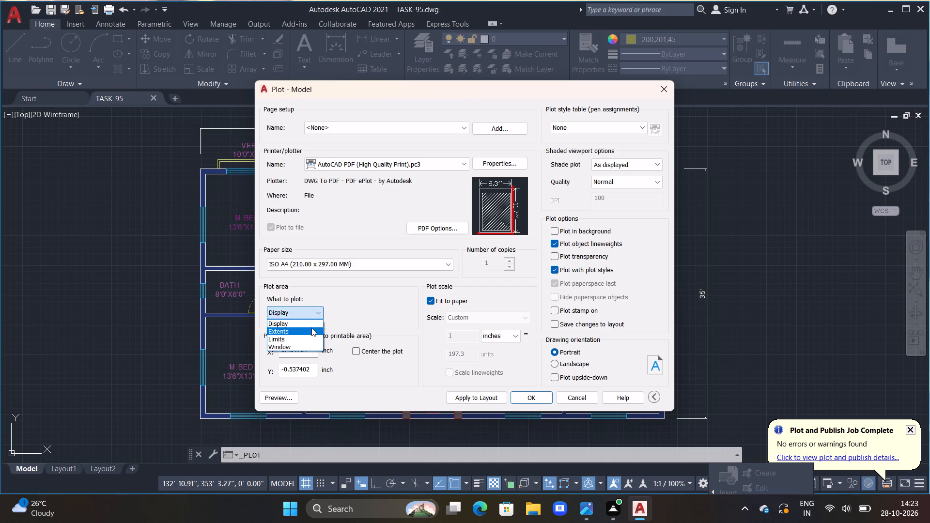
left_click(298, 345)
scroll(247, 273, "down", 1)
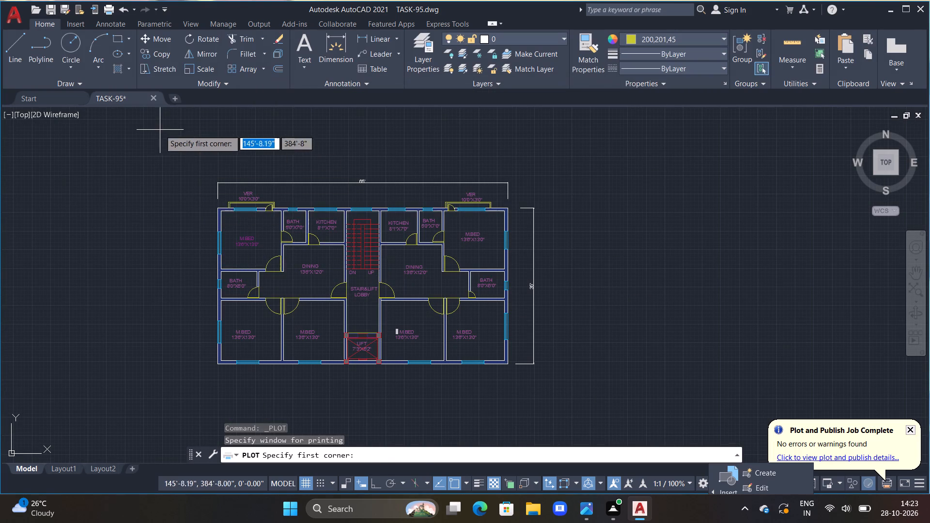
left_click_drag(155, 144, 145, 180)
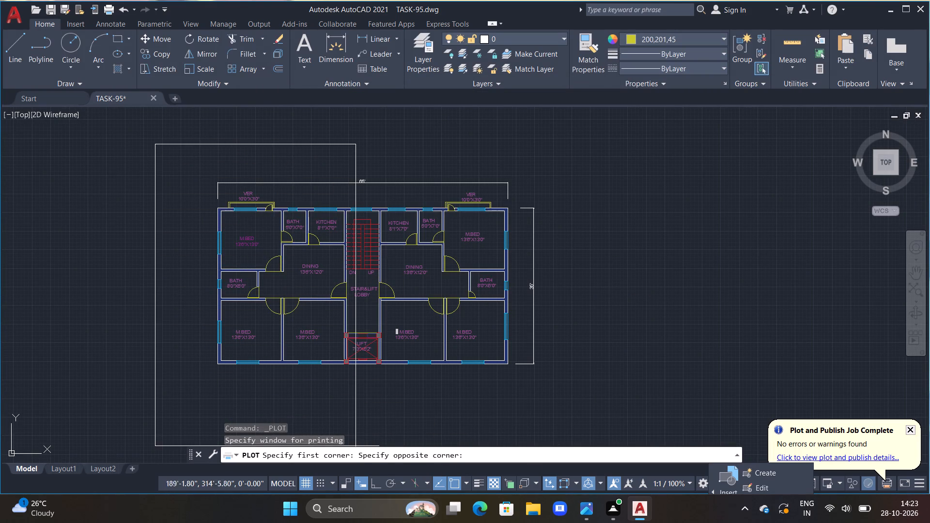
left_click(603, 414)
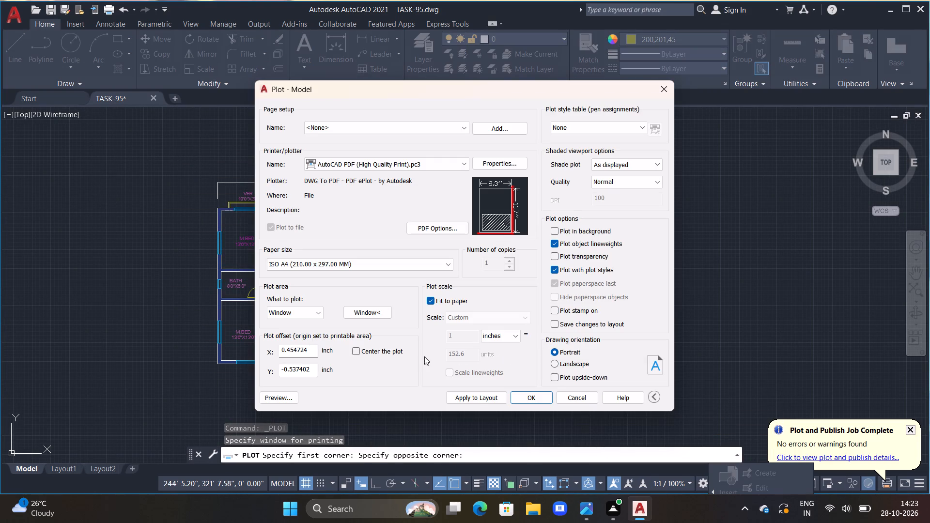
Preview the plot and examine the floor plan's labels, walls and dimensions up close, then exit the preview.
left_click(277, 399)
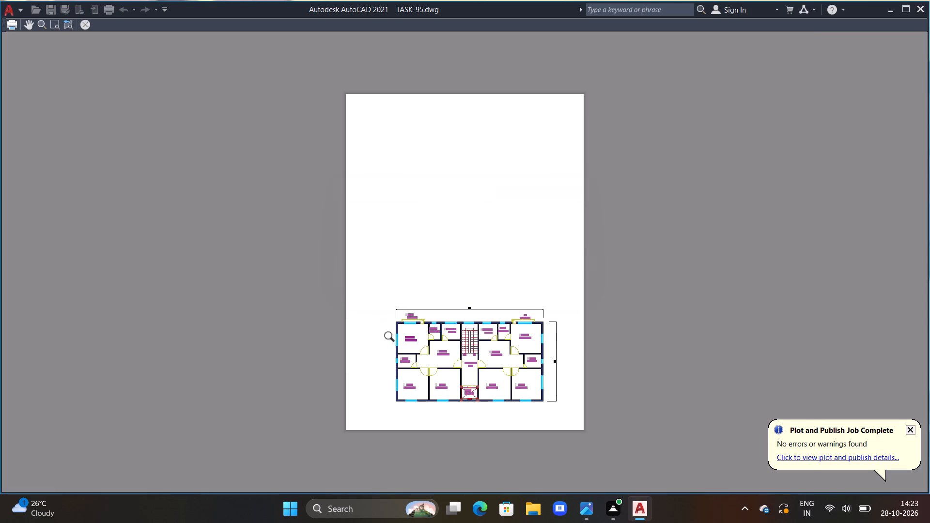
scroll(436, 403, "up", 2)
middle_click_drag(506, 399, 339, 257)
scroll(339, 257, "up", 1)
scroll(315, 200, "down", 1)
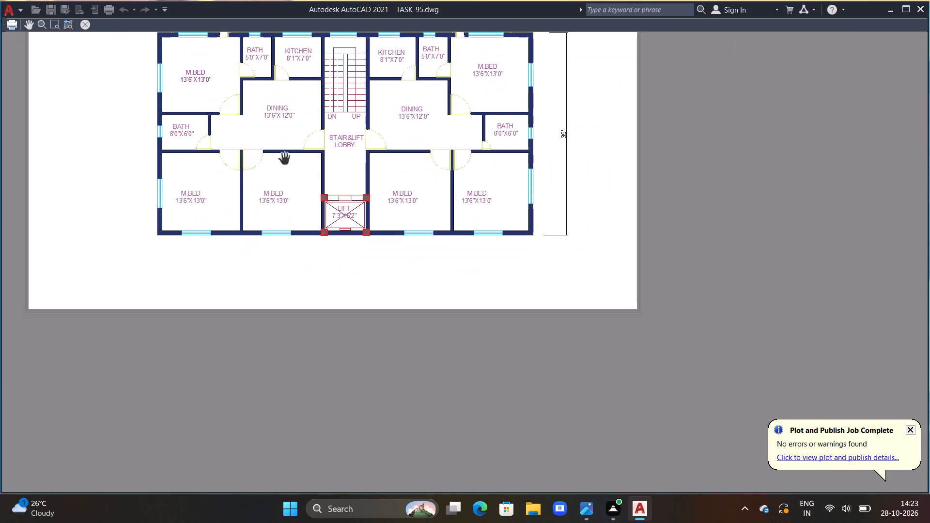
middle_click_drag(271, 140, 344, 331)
scroll(344, 325, "up", 1)
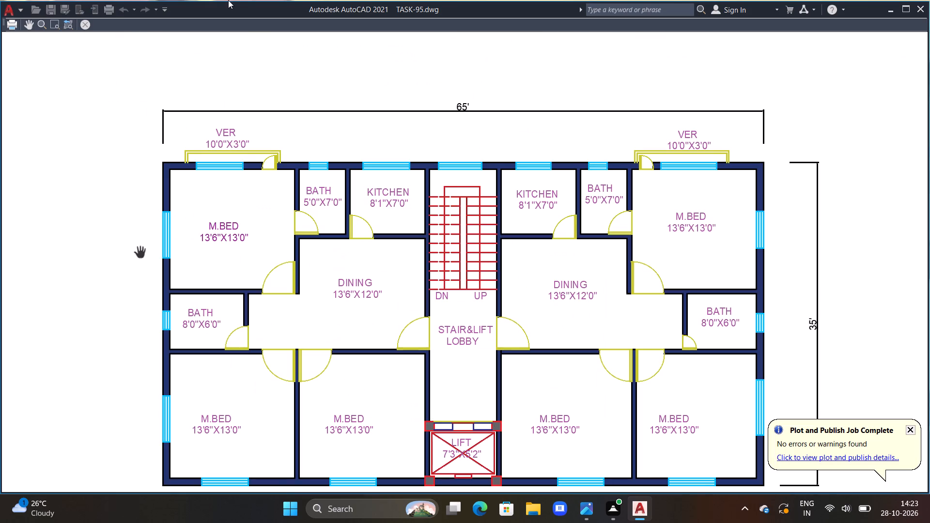
left_click(81, 29)
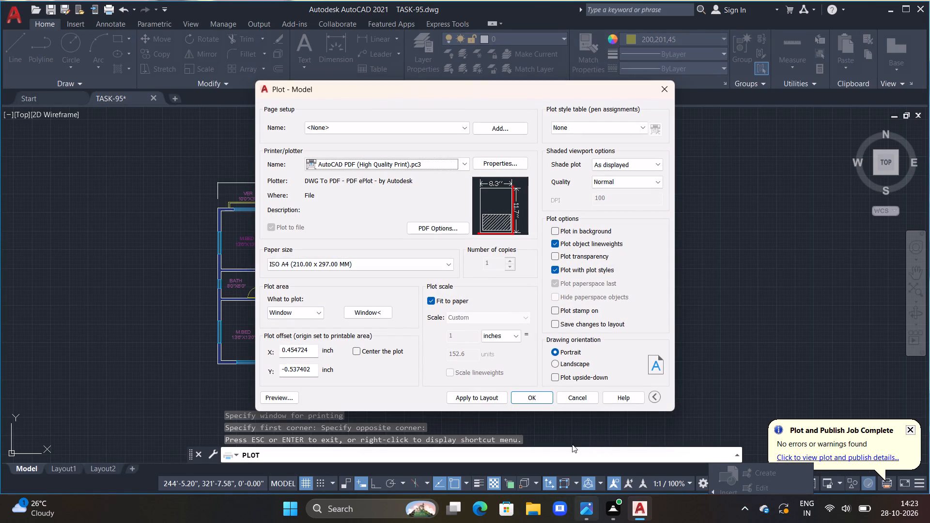
Plot the floor plan to the Documents folder as TASK-95-Model.pdf.
left_click(535, 391)
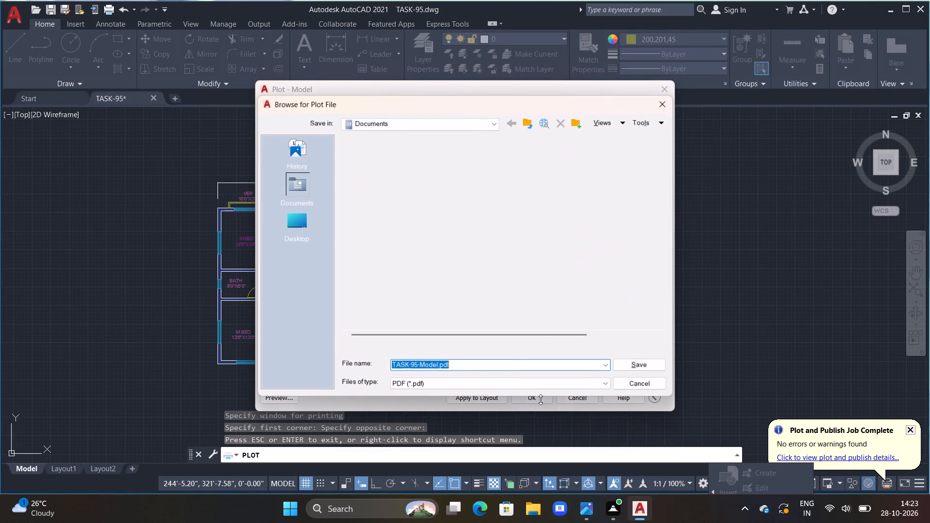
left_click(639, 364)
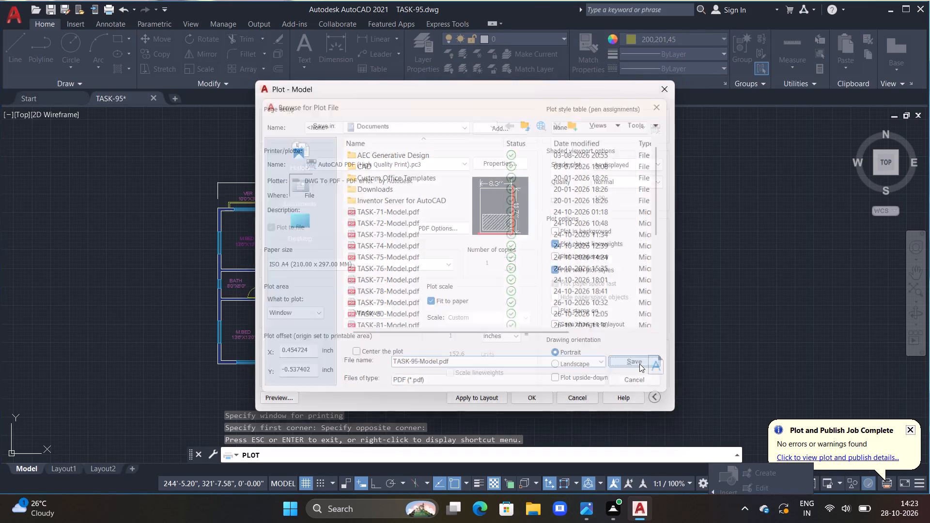
Look over the floor plan in the plotted PDF in Microsoft Edge and close it.
scroll(436, 315, "down", 3)
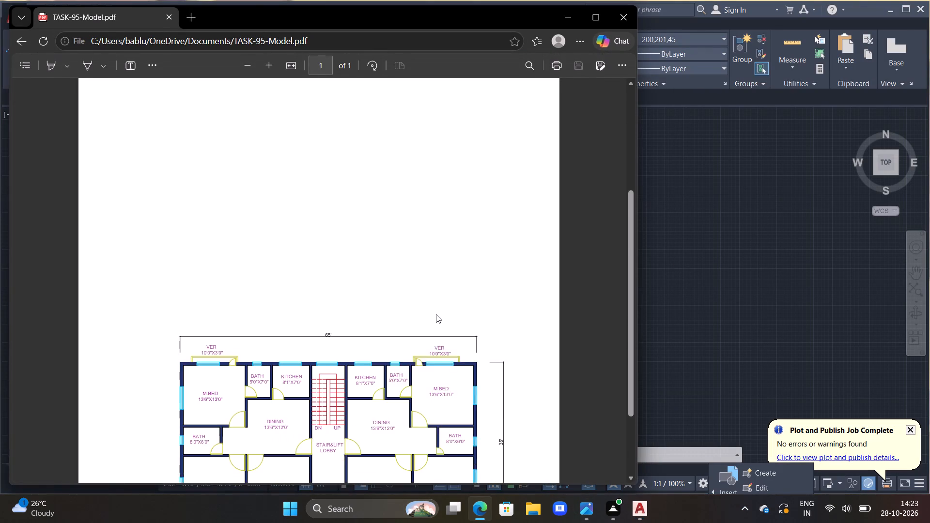
scroll(436, 314, "down", 4)
left_click(627, 14)
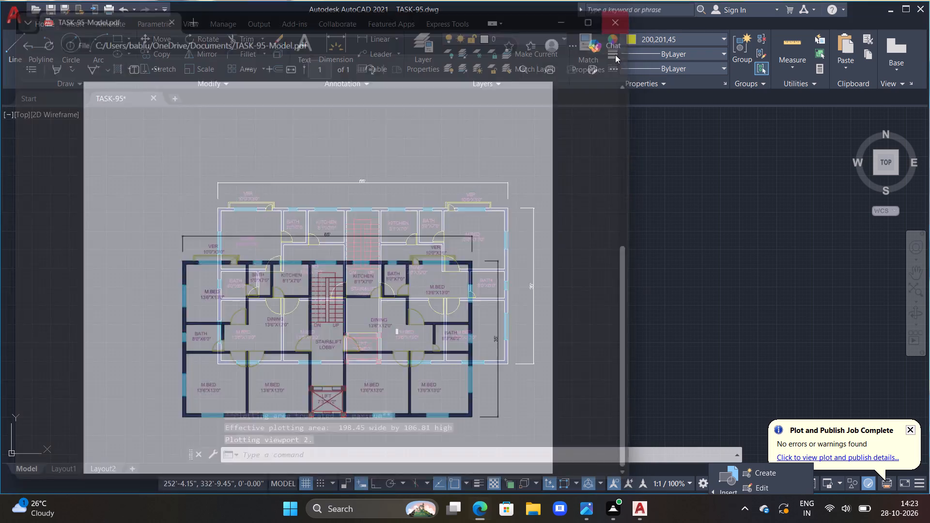